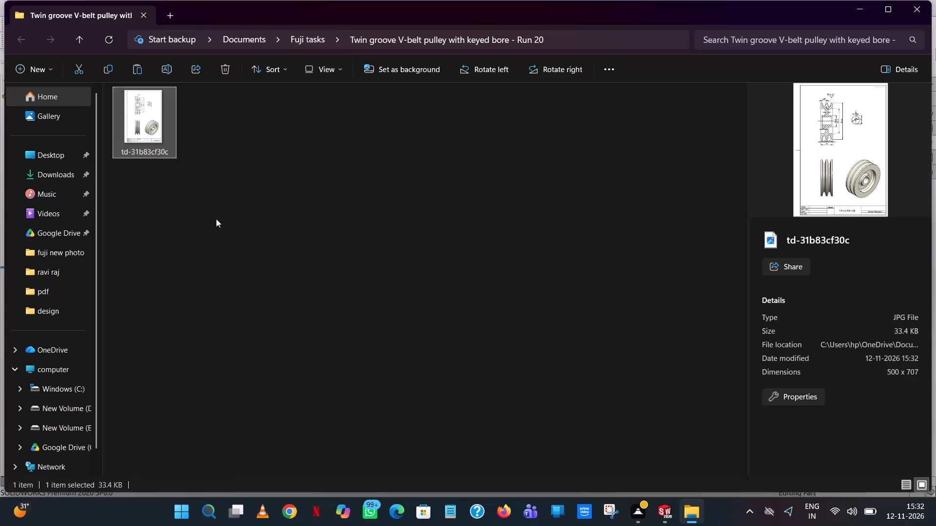
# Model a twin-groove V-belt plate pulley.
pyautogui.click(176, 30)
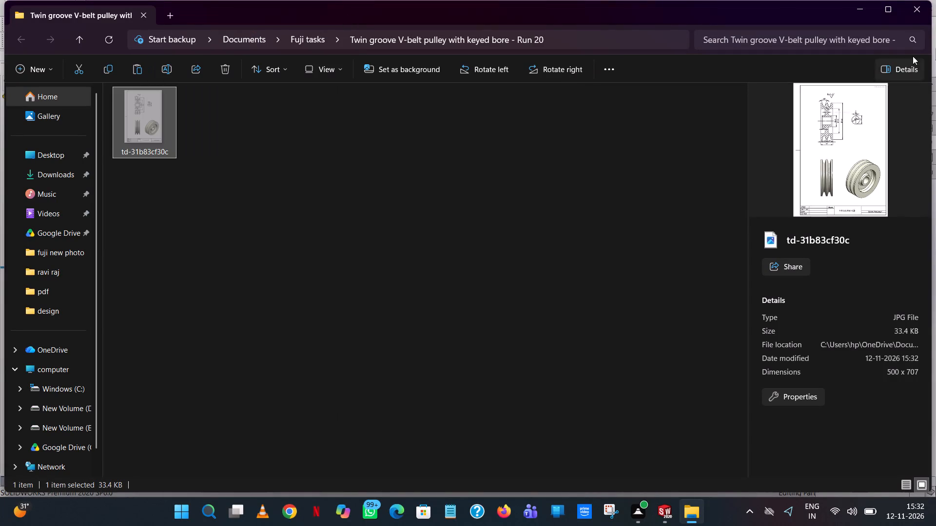
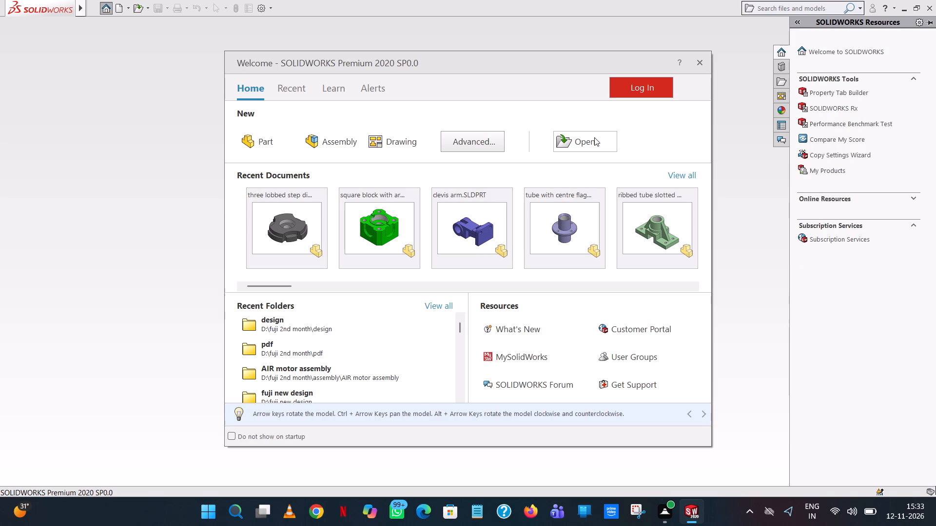
# Create a new part and open a sketch on the Front Plane.
pyautogui.click(259, 150)
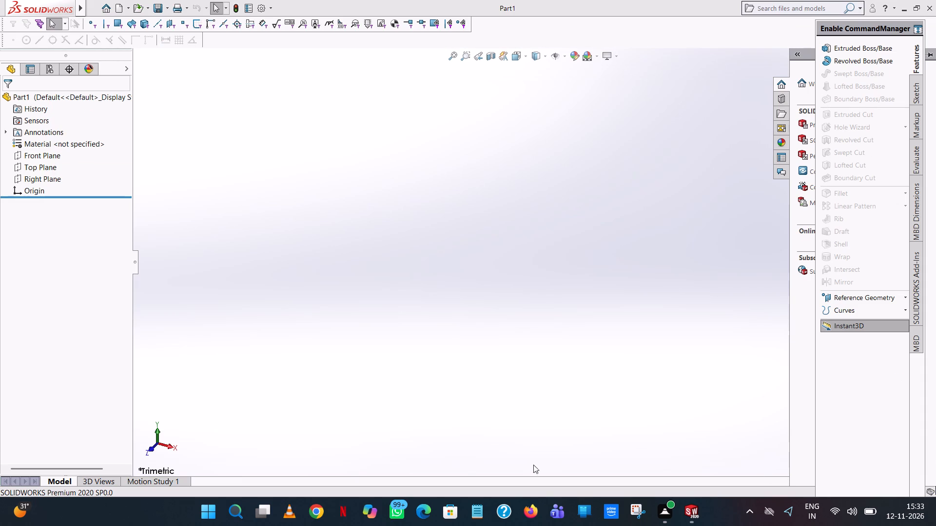
pyautogui.click(38, 156)
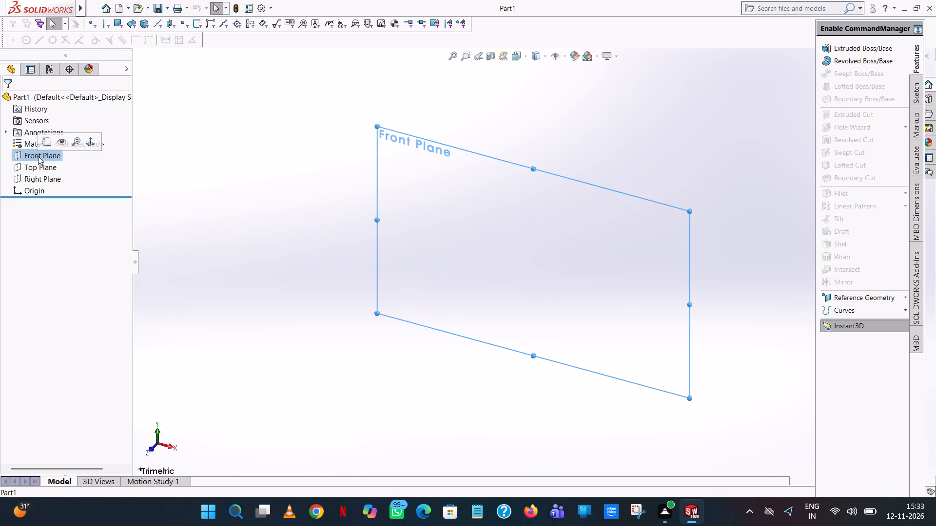
pyautogui.click(45, 136)
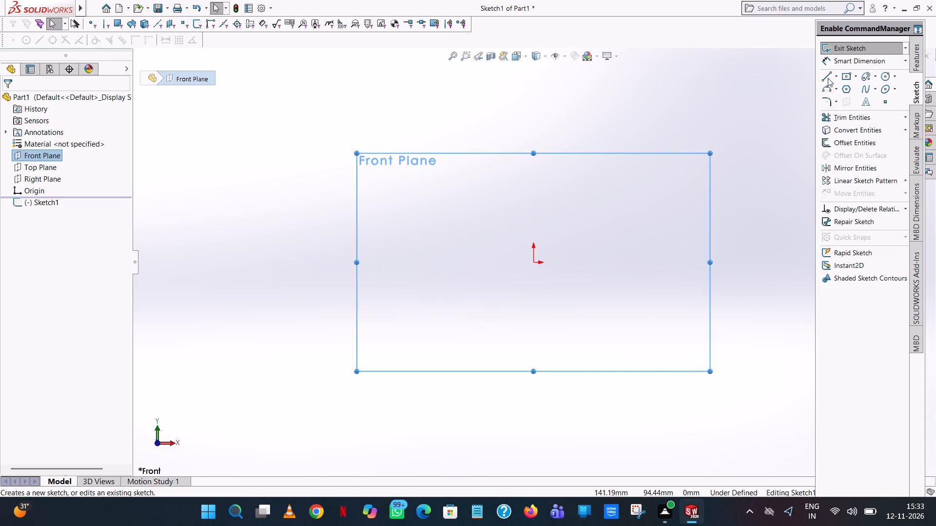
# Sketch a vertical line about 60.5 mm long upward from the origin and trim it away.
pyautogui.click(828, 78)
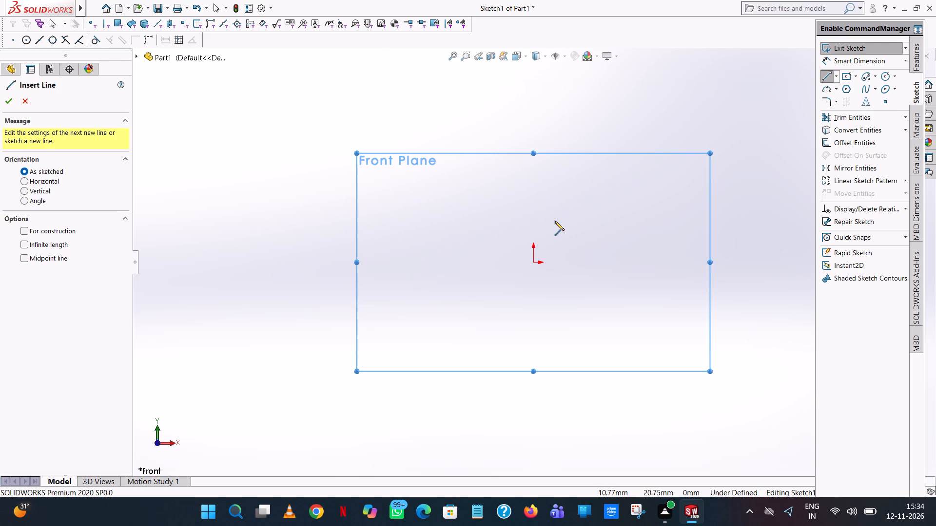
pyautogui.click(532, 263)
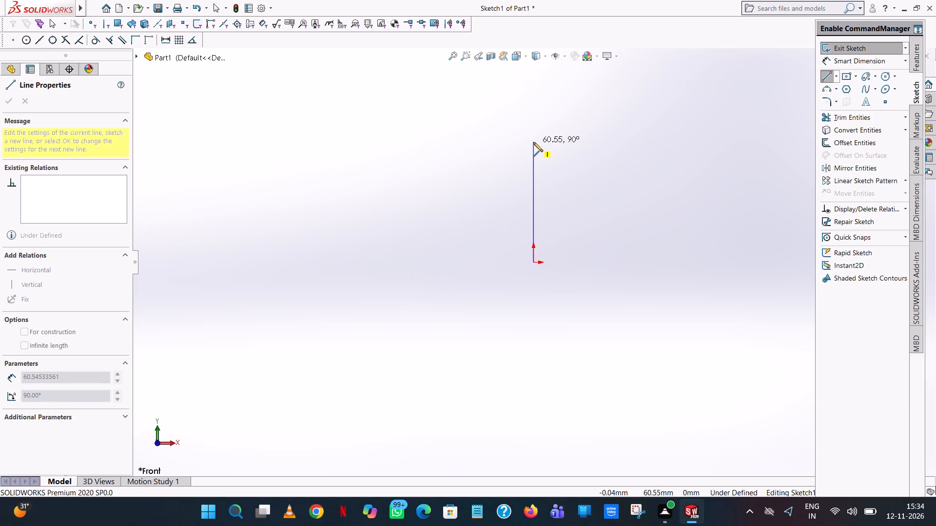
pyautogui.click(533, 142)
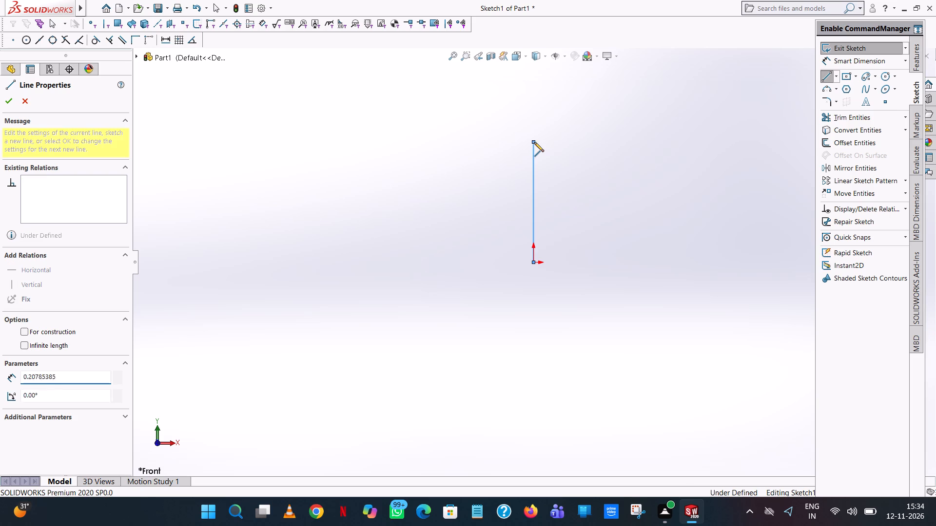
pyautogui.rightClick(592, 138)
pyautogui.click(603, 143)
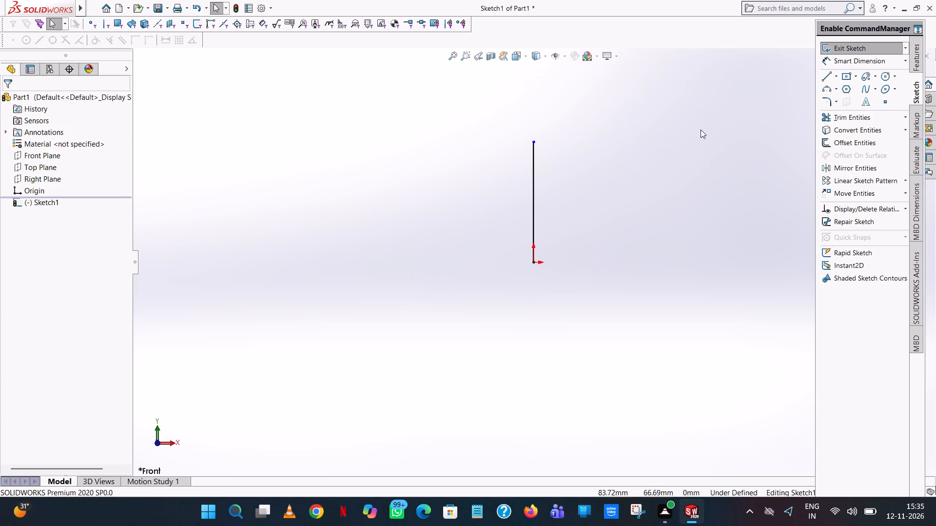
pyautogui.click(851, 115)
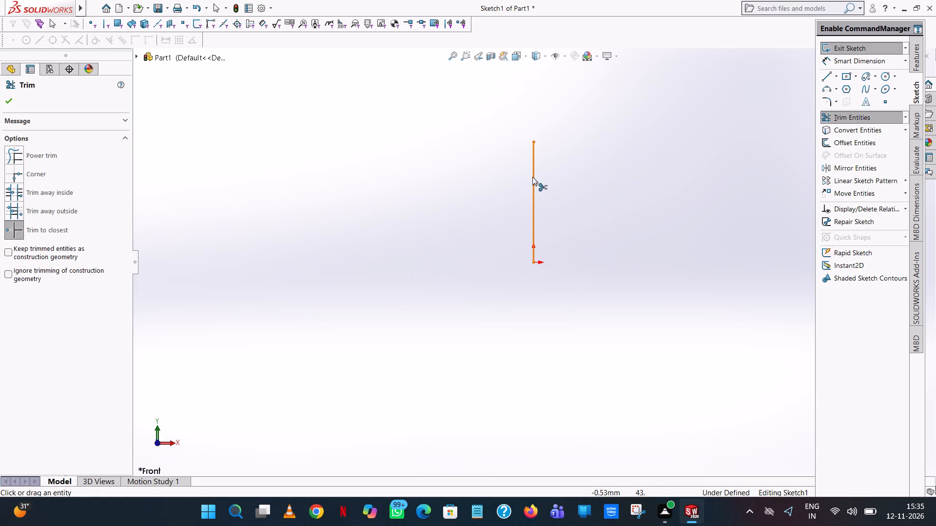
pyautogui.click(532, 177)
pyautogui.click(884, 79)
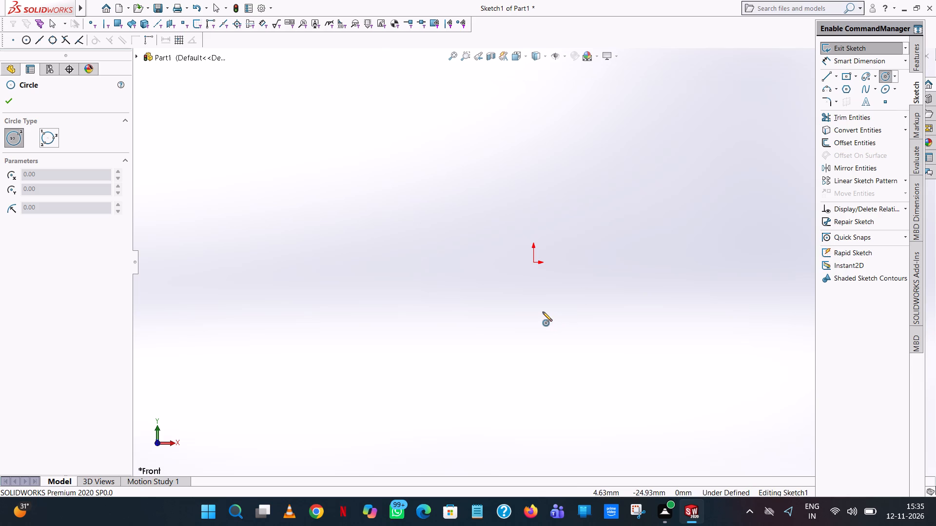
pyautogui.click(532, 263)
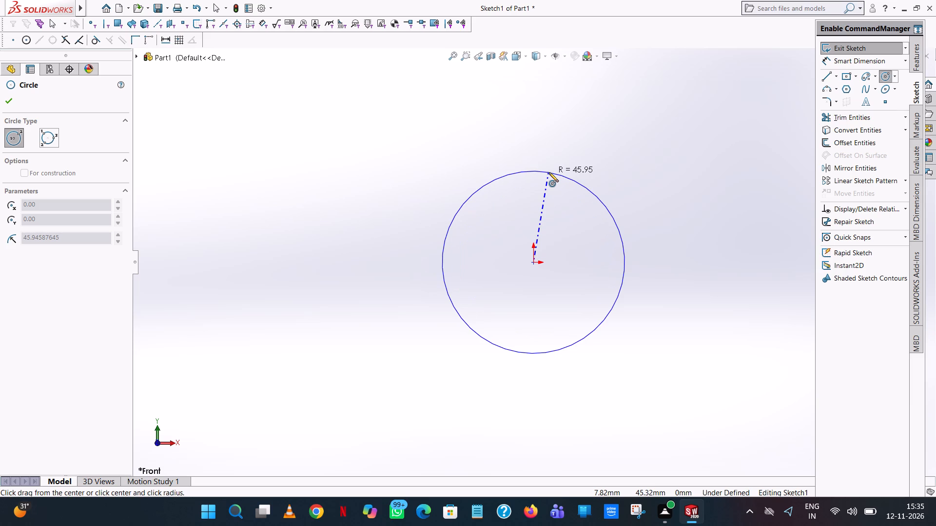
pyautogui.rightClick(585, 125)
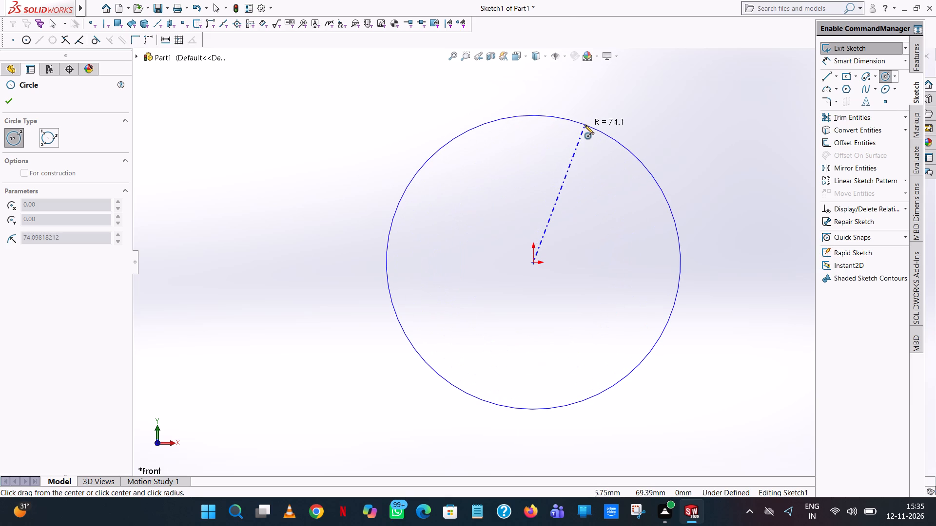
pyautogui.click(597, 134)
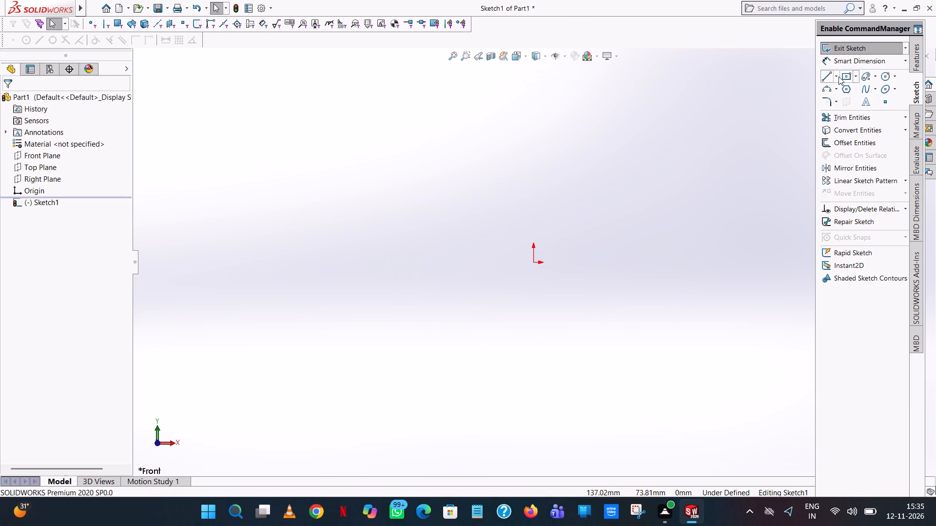
# Sketch a vertical line upward from the origin and set its length to 162/2 (81 mm).
pyautogui.click(828, 77)
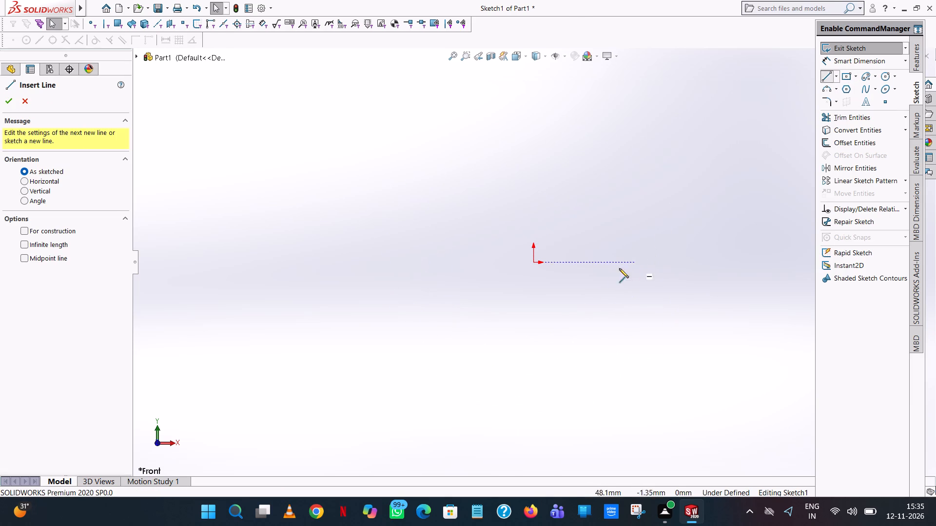
pyautogui.click(533, 263)
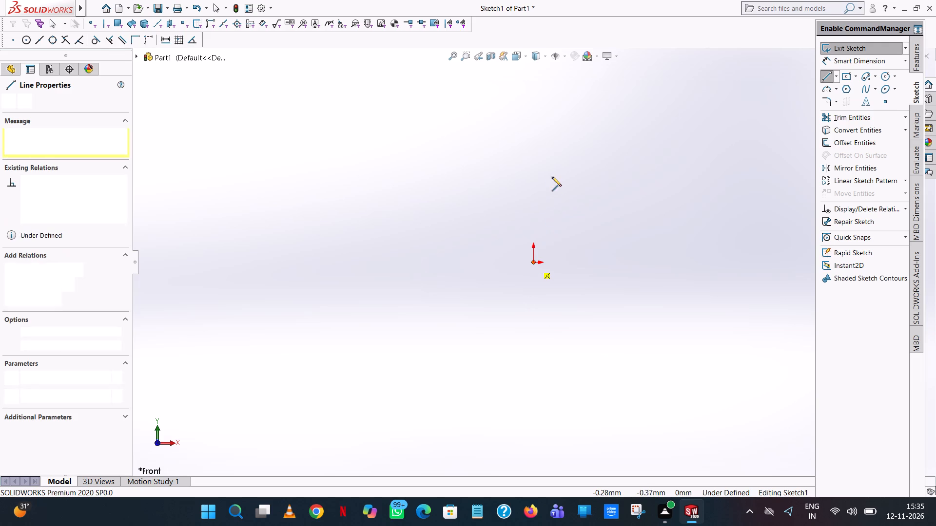
pyautogui.click(534, 128)
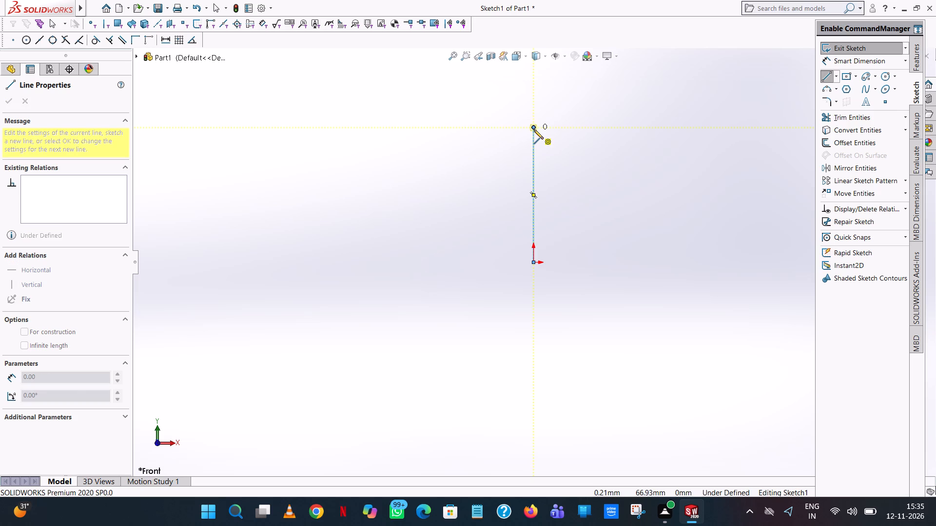
pyautogui.rightClick(534, 130)
pyautogui.click(577, 136)
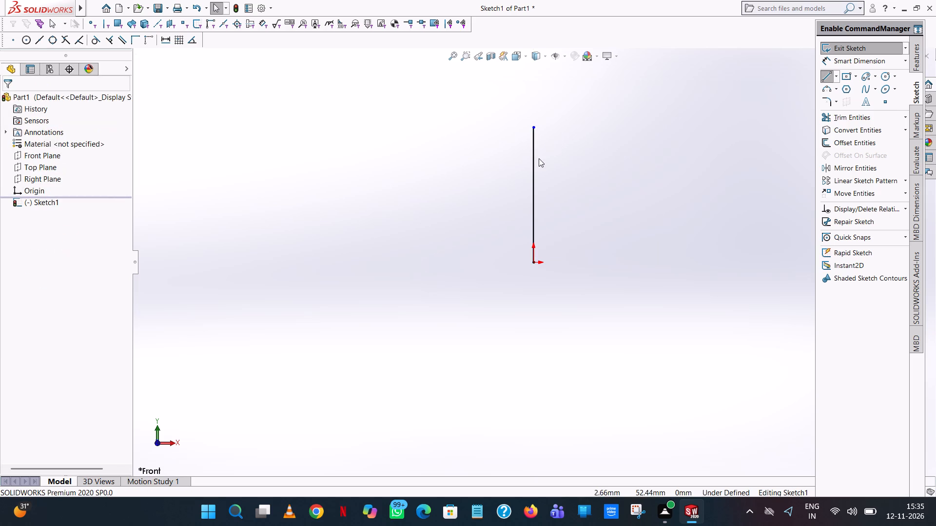
pyautogui.click(535, 164)
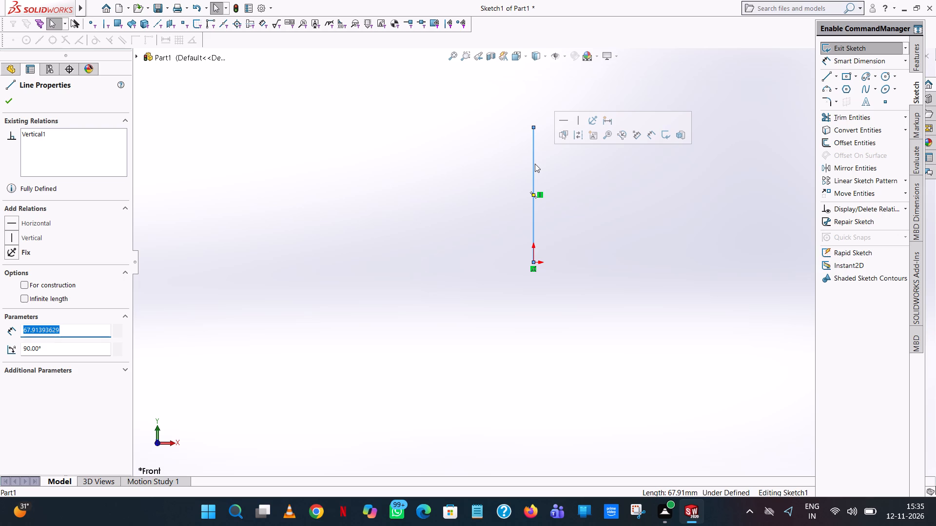
pyautogui.write('162')
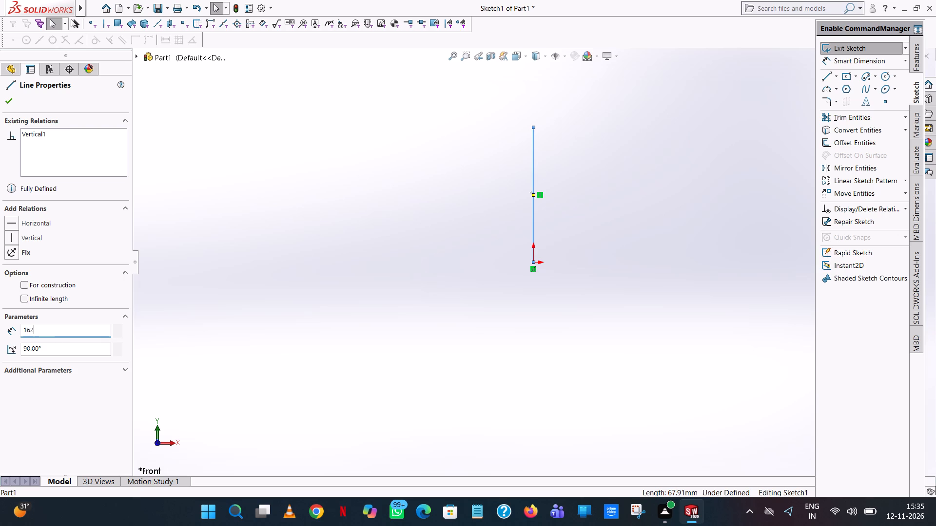
pyautogui.write('/2')
pyautogui.press('Return')
pyautogui.click(626, 139)
# Sketch a horizontal line in the positive X direction from the vertical line's upper end and set its length to 6 mm.
pyautogui.click(825, 79)
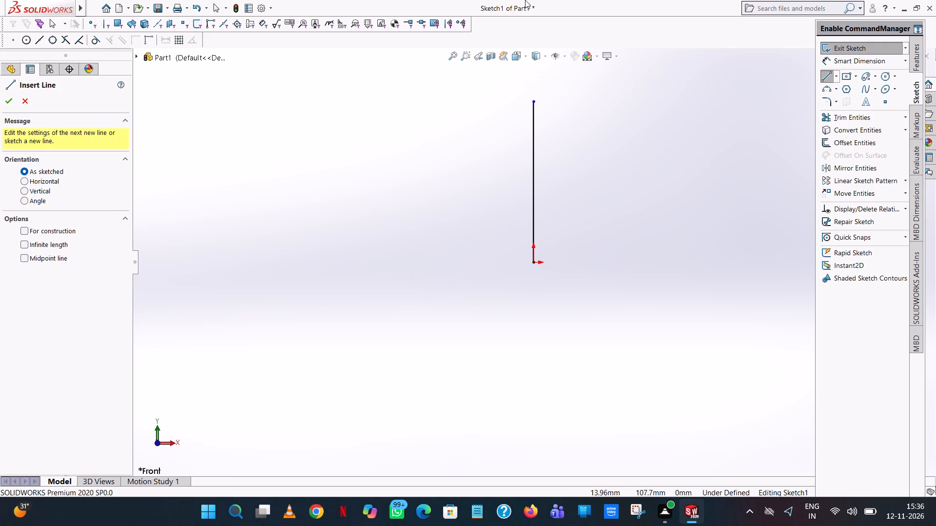
pyautogui.scroll(-8, 548, 107)
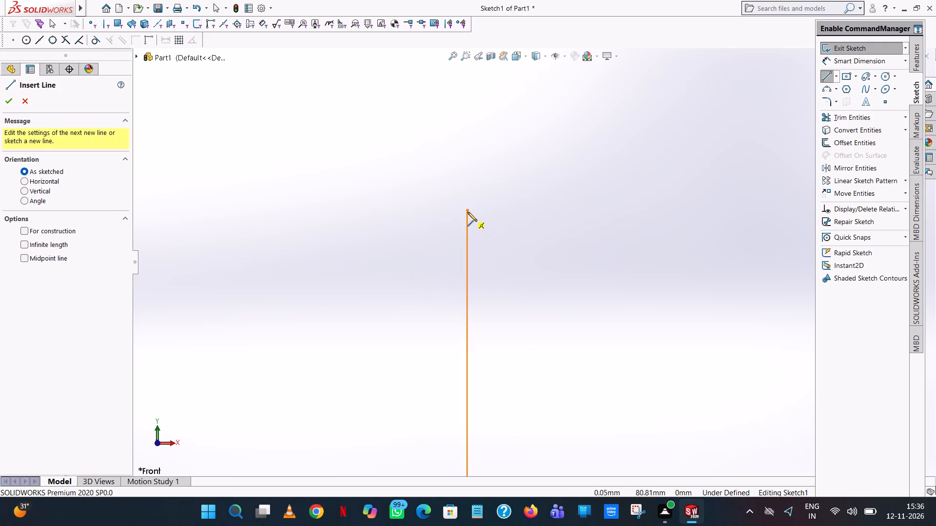
pyautogui.click(468, 211)
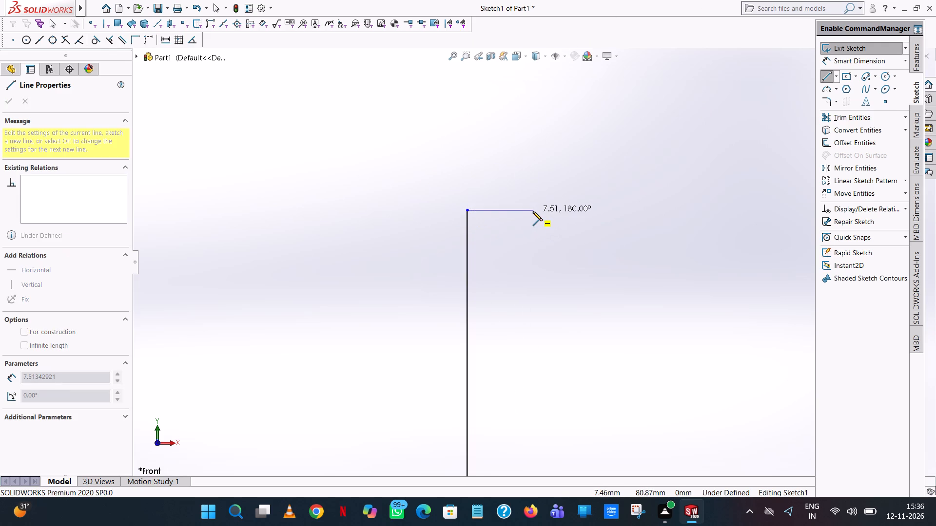
pyautogui.click(533, 211)
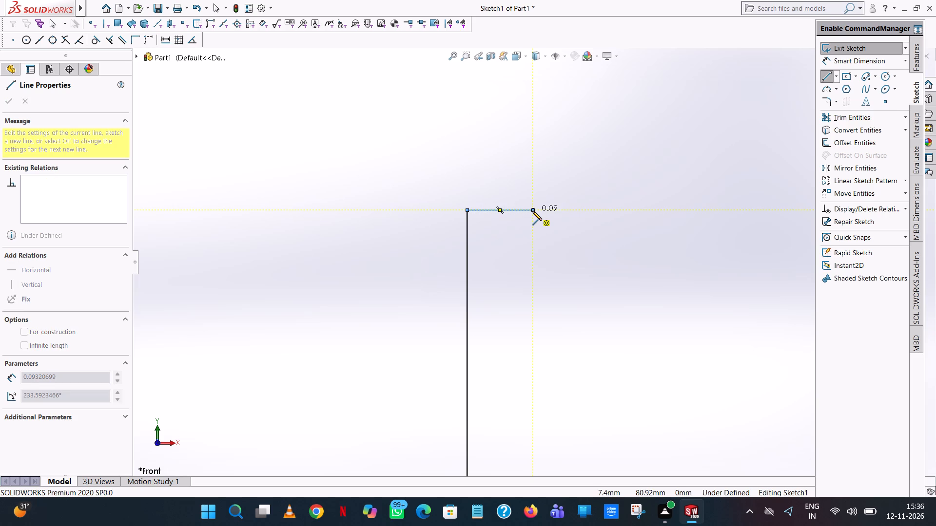
pyautogui.rightClick(529, 211)
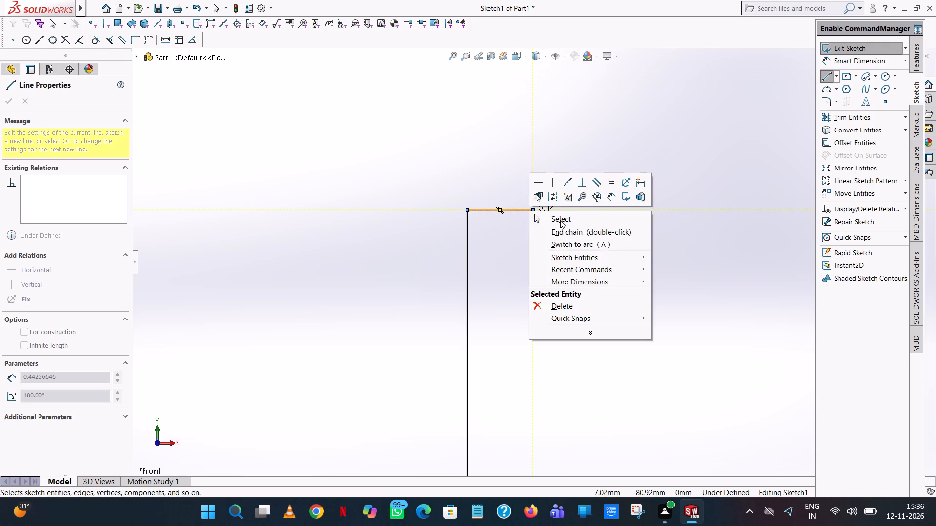
pyautogui.click(560, 220)
pyautogui.click(510, 208)
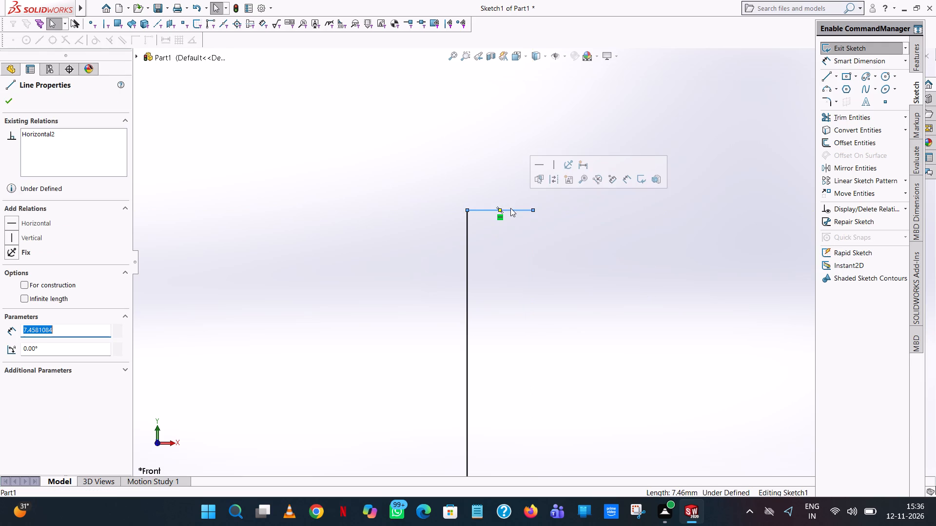
pyautogui.press('6')
pyautogui.press('Return')
pyautogui.click(568, 182)
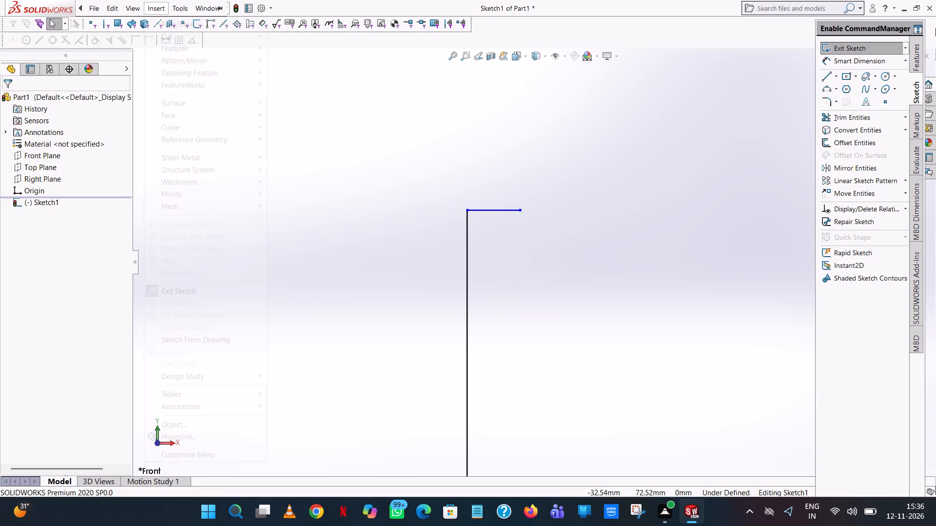
pyautogui.click(615, 131)
# Continue the profile with a collinear horizontal line from the free end of the 6 mm line, 17 mm long.
pyautogui.click(824, 77)
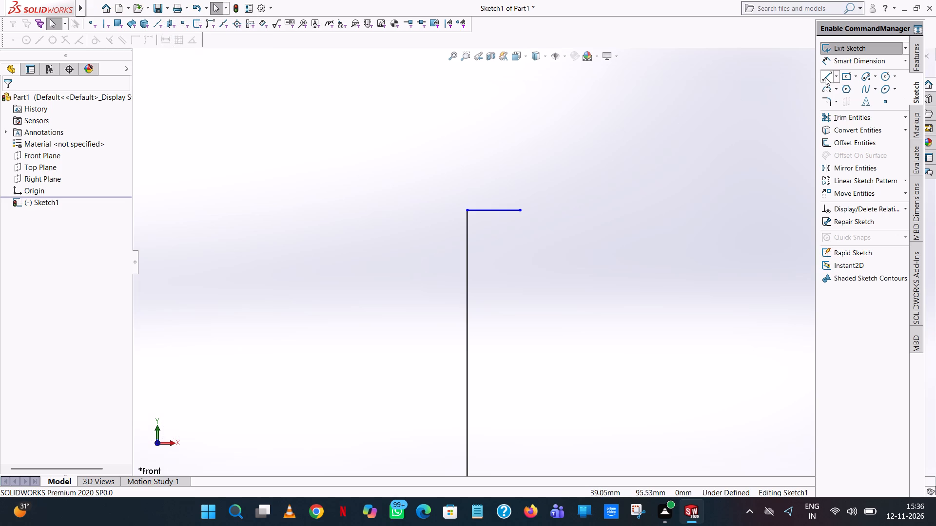
pyautogui.click(520, 209)
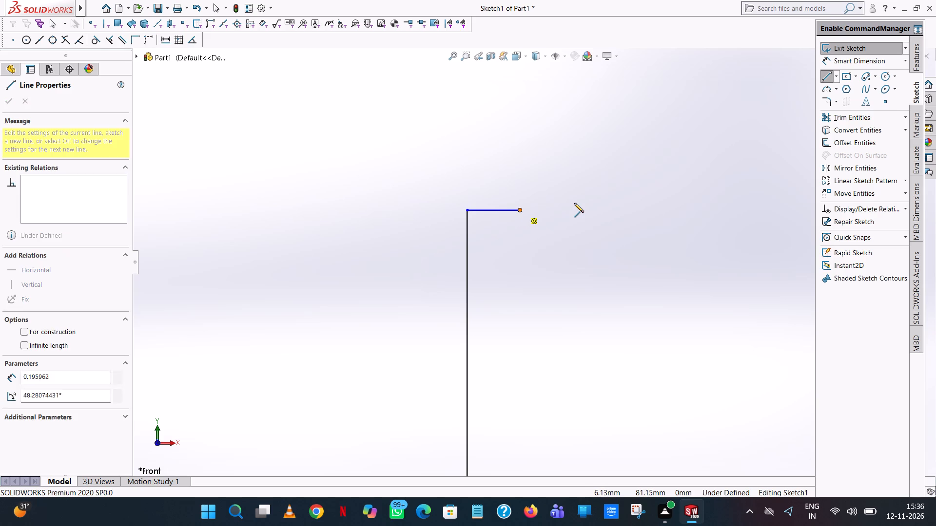
pyautogui.click(585, 211)
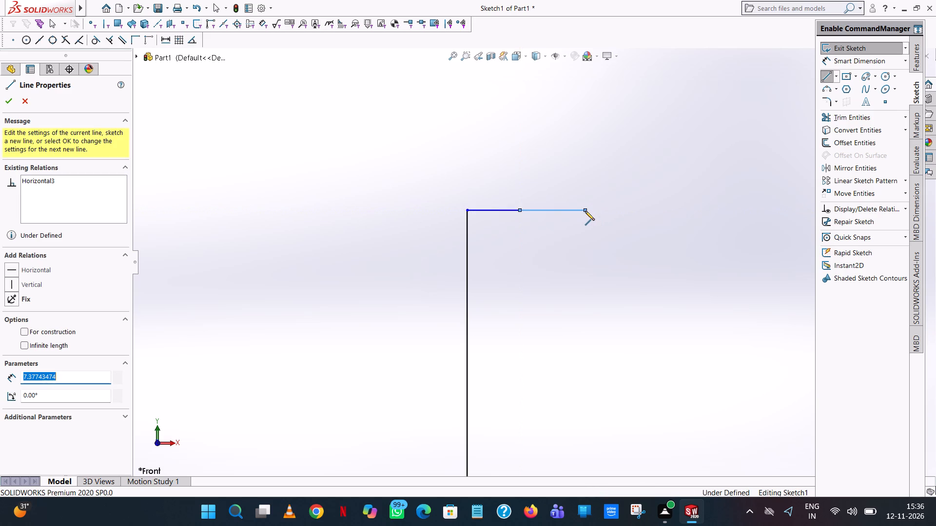
pyautogui.write('17')
pyautogui.press('Return')
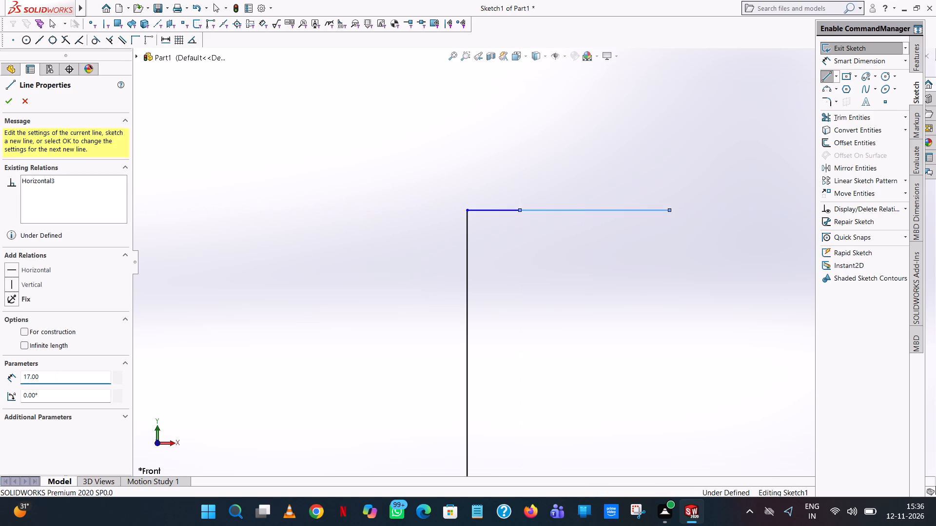
pyautogui.rightClick(585, 211)
pyautogui.click(598, 218)
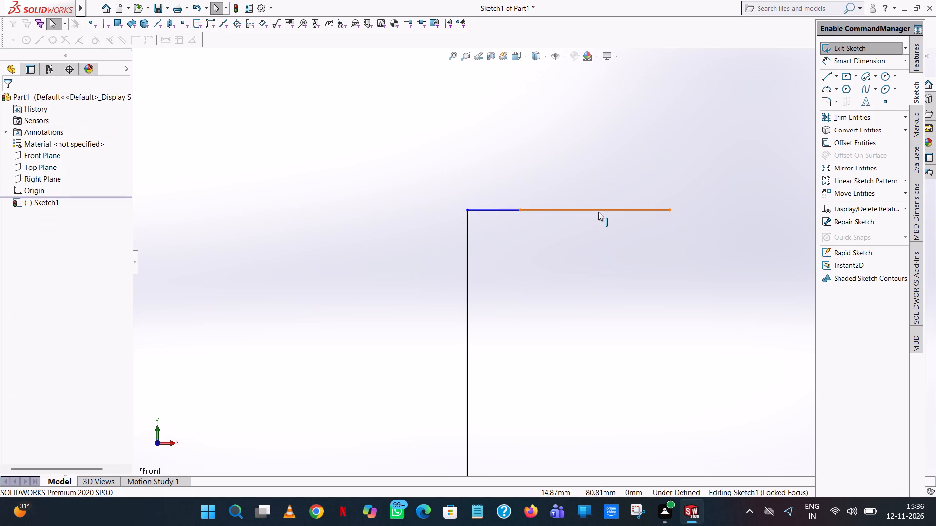
pyautogui.click(598, 211)
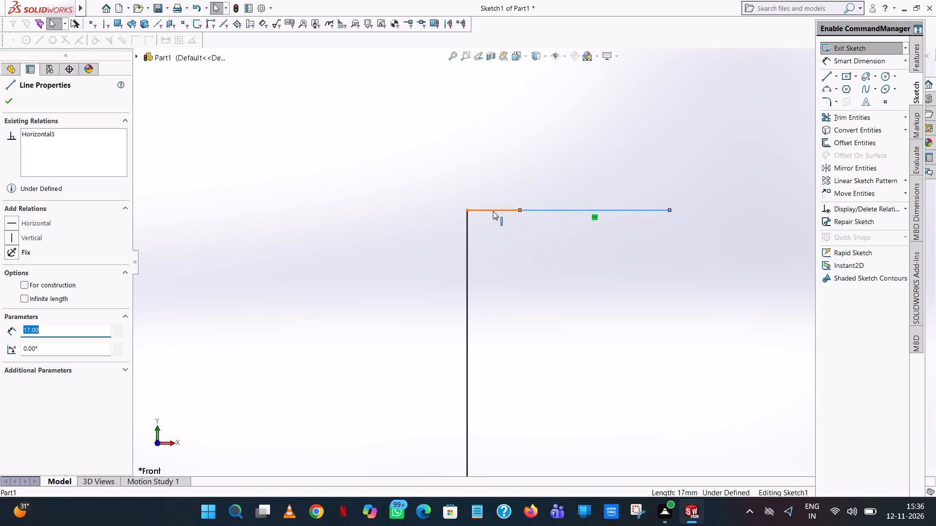
pyautogui.click(493, 210)
pyautogui.click(438, 153)
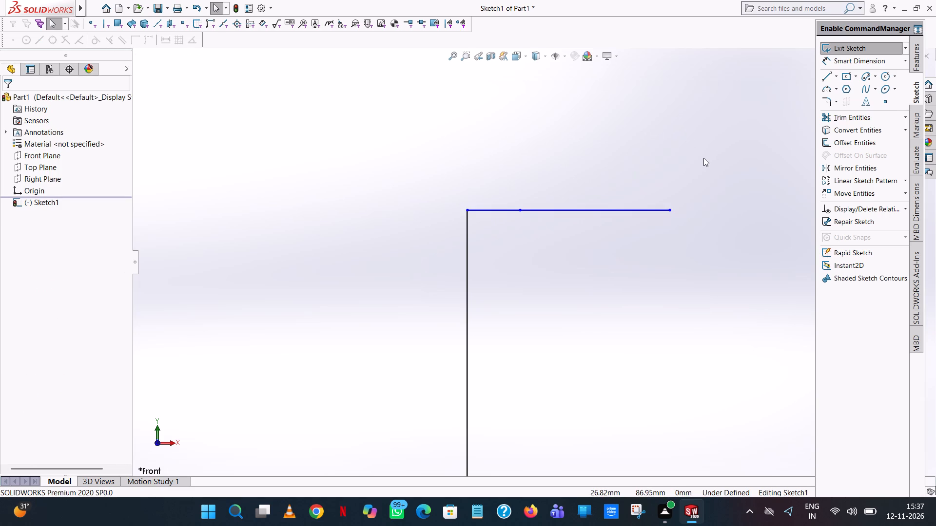
# Start the Line tool for another segment of the pulley profile.
pyautogui.click(828, 78)
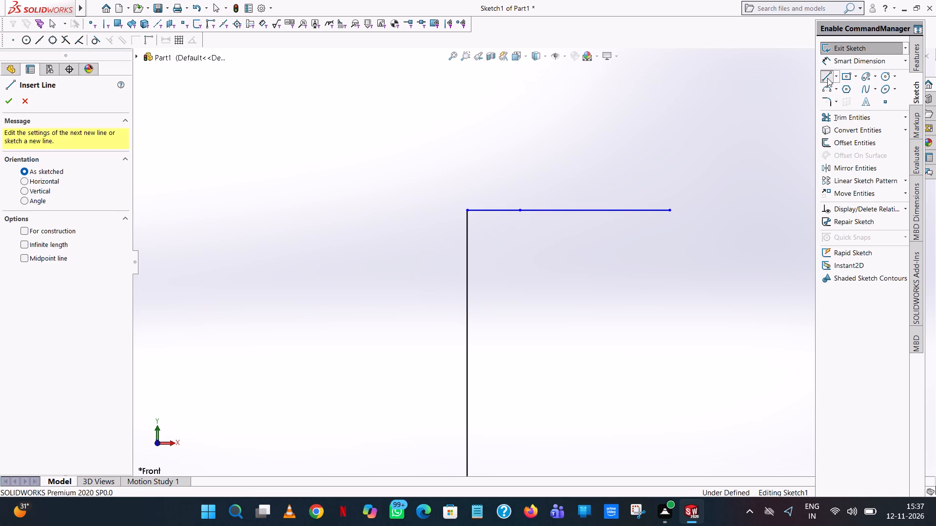
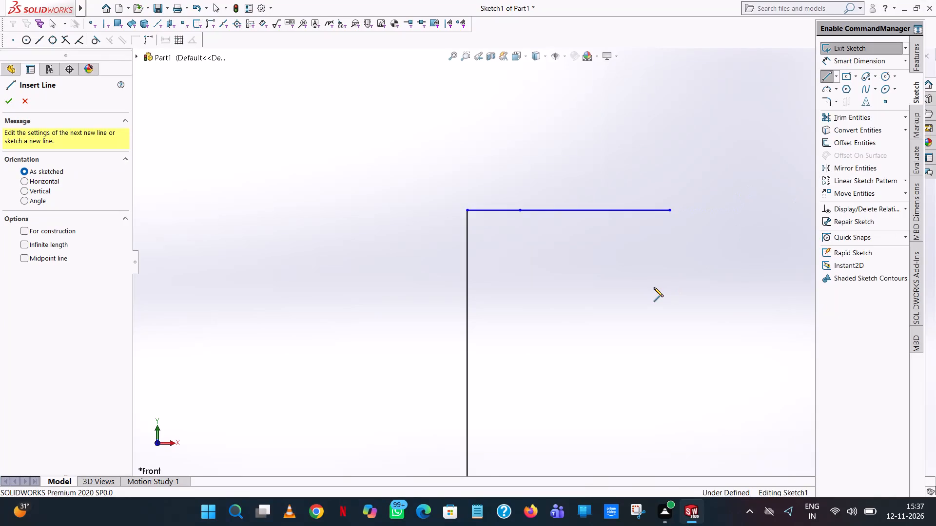
# Sketch a groove side about 16.4 mm long down and inward from the 17 mm line's free end, and set its angle to 270-17 (253°).
pyautogui.scroll(3, 654, 287)
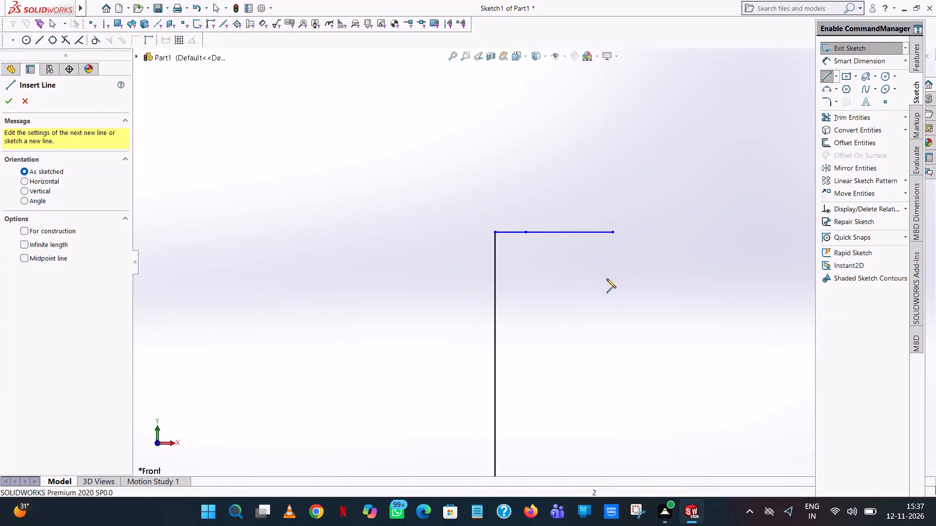
pyautogui.scroll(4, 622, 277)
pyautogui.scroll(-4, 567, 275)
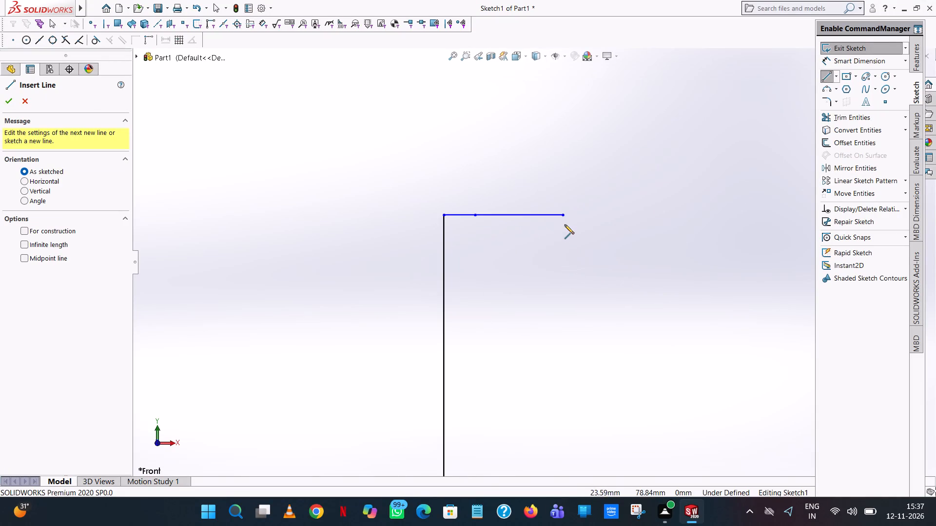
pyautogui.click(562, 216)
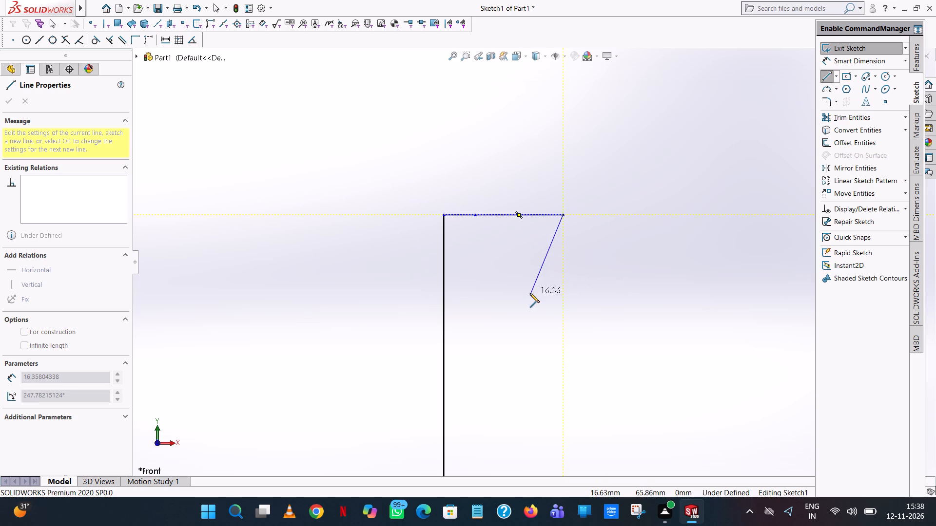
pyautogui.click(530, 293)
pyautogui.rightClick(530, 293)
pyautogui.click(563, 299)
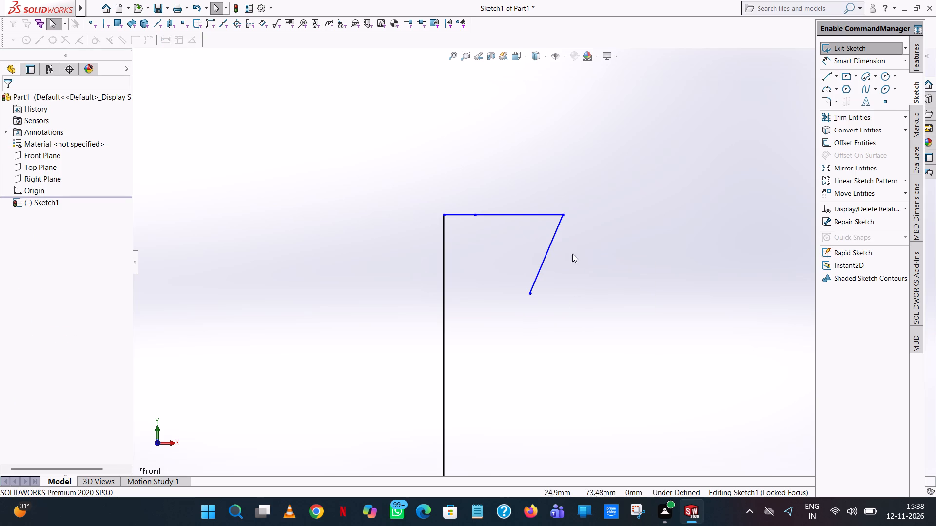
pyautogui.click(552, 244)
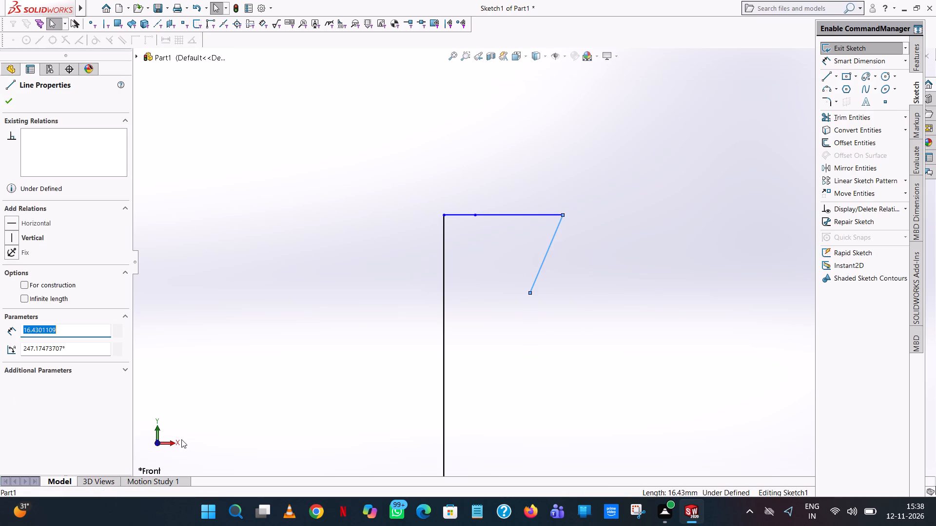
pyautogui.doubleClick(78, 353)
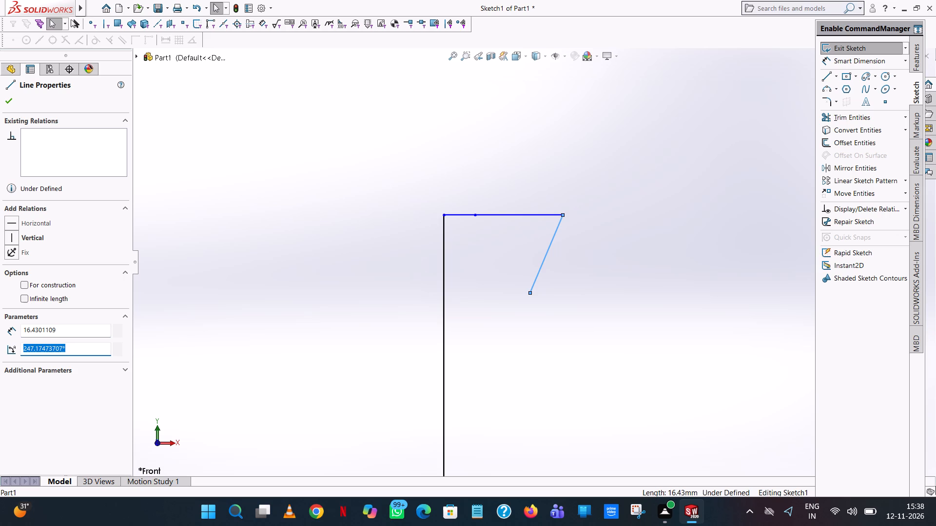
pyautogui.write('270')
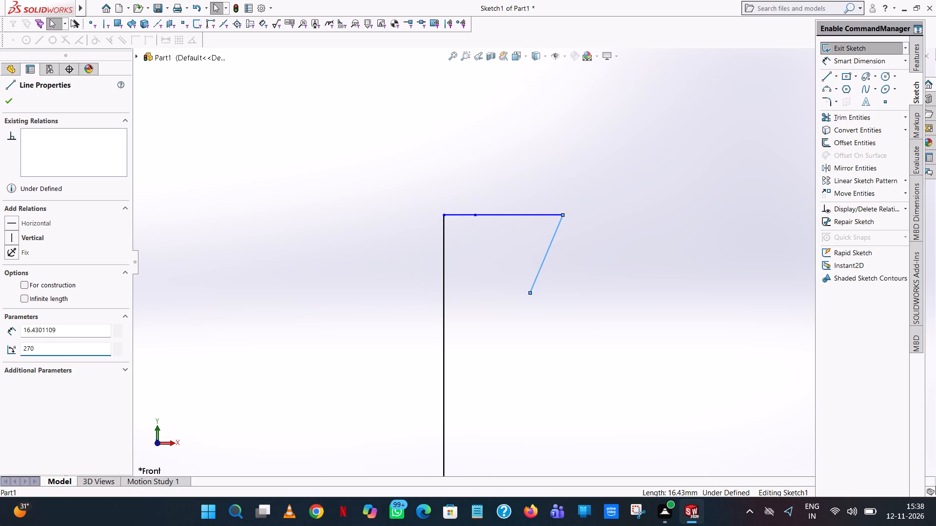
pyautogui.press('-')
pyautogui.press('1')
pyautogui.press('7')
pyautogui.press('Return')
pyautogui.click(690, 157)
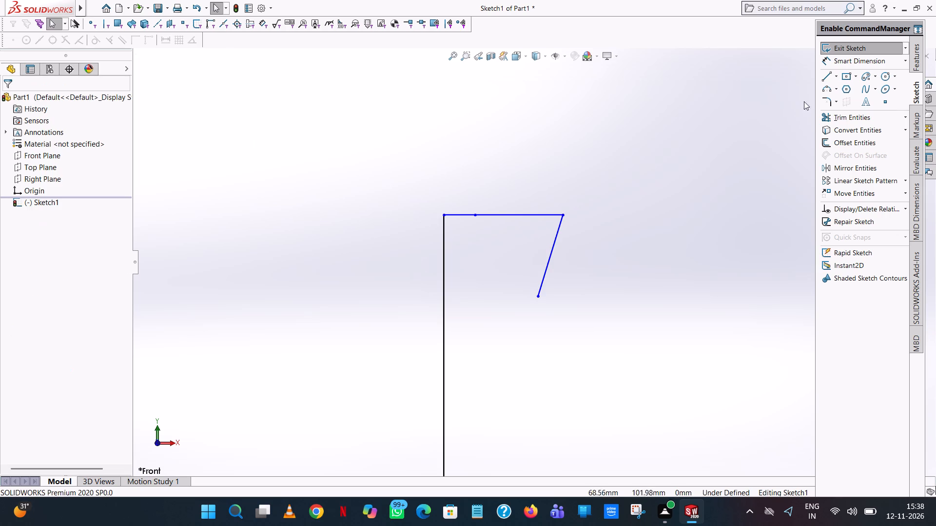
# Sketch the opposite groove side about 17 mm long from the junction of the 6 mm and 17 mm lines, and set its angle to 270+17 degrees.
pyautogui.click(825, 78)
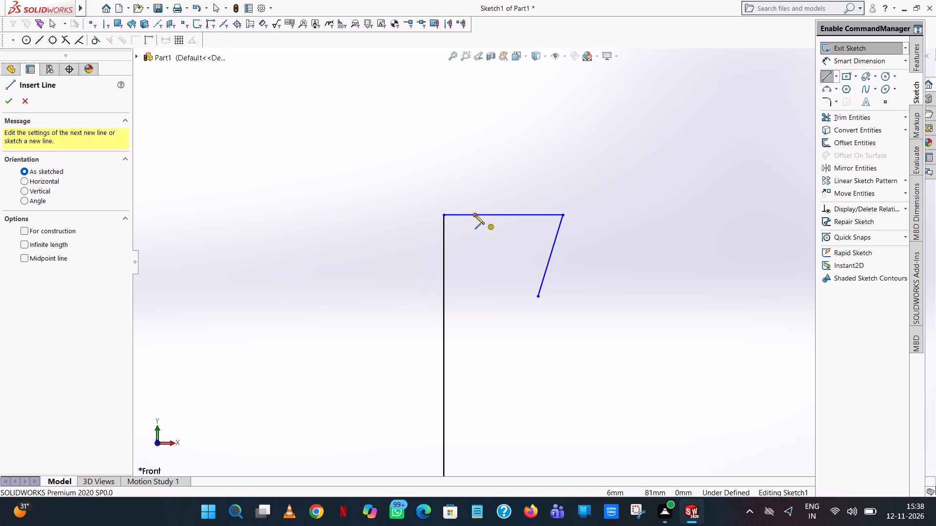
pyautogui.click(475, 215)
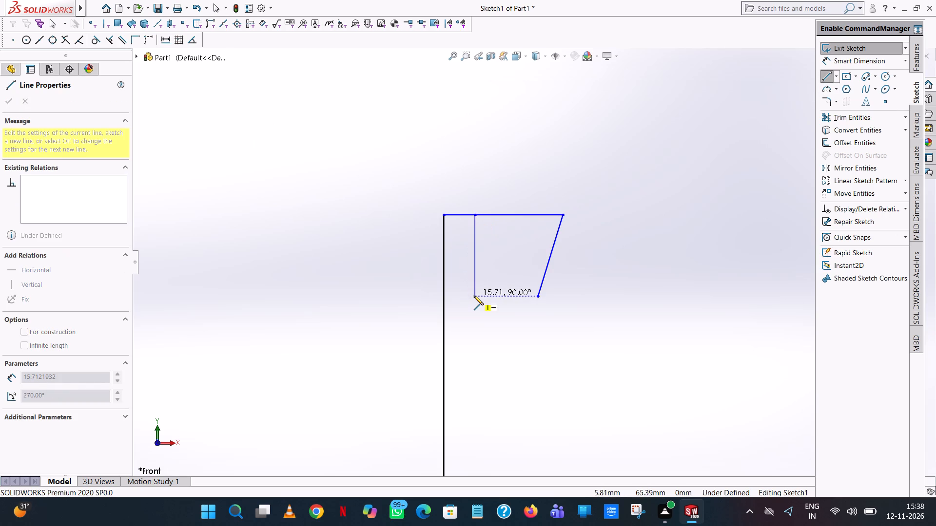
pyautogui.click(508, 297)
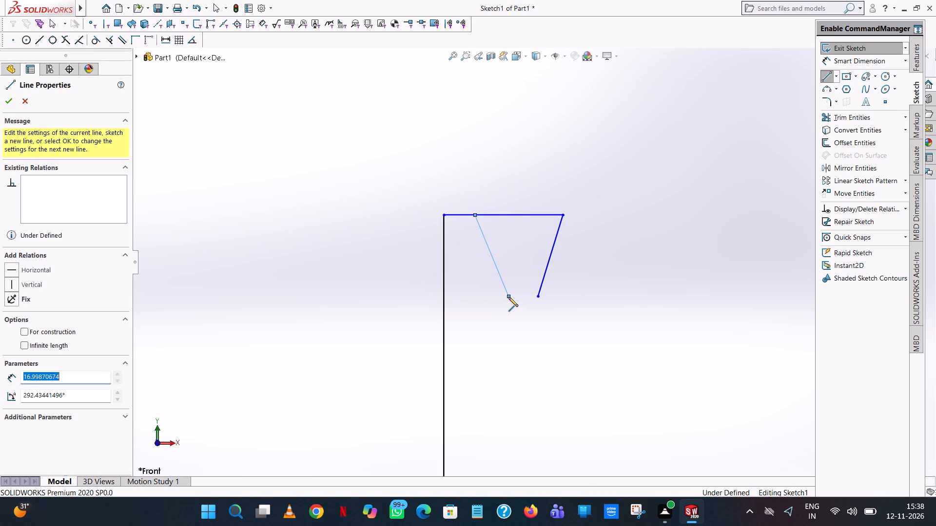
pyautogui.rightClick(508, 297)
pyautogui.click(525, 306)
pyautogui.click(498, 271)
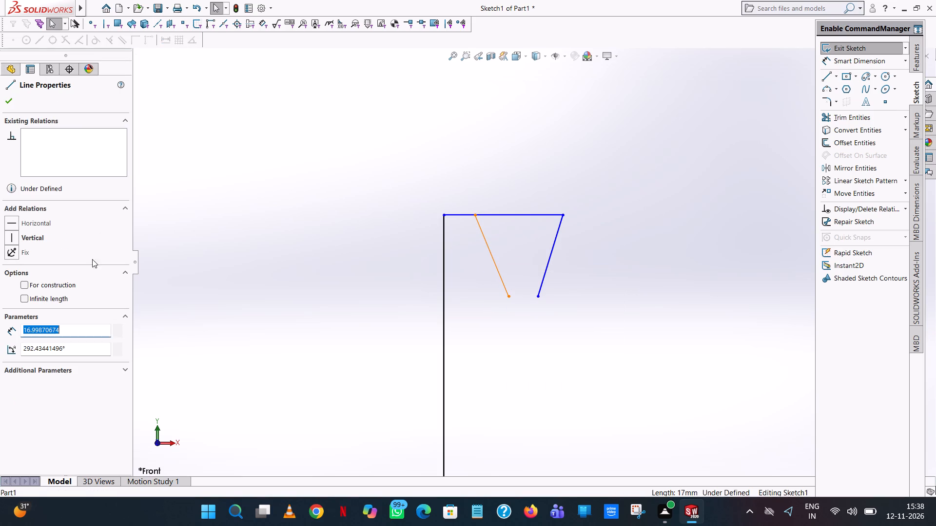
pyautogui.doubleClick(85, 355)
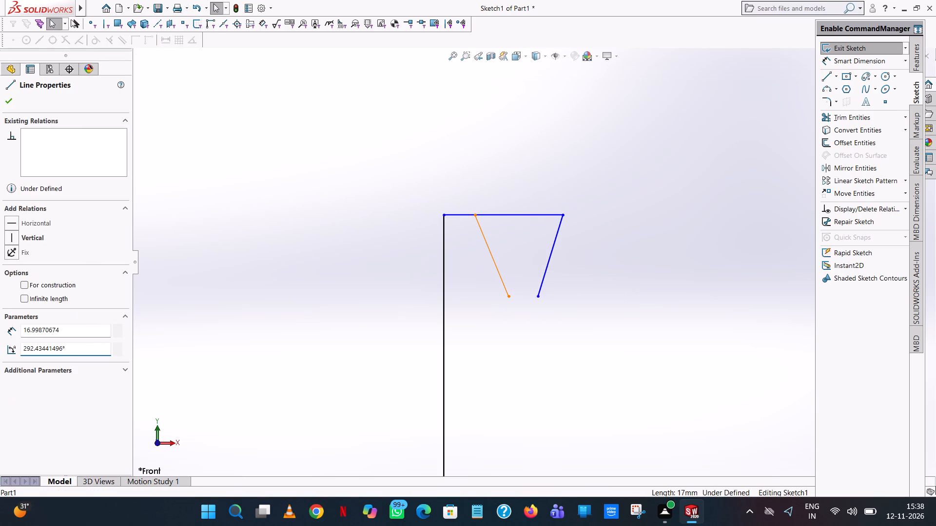
pyautogui.doubleClick(88, 354)
pyautogui.write('270+17')
pyautogui.press('Return')
pyautogui.click(512, 182)
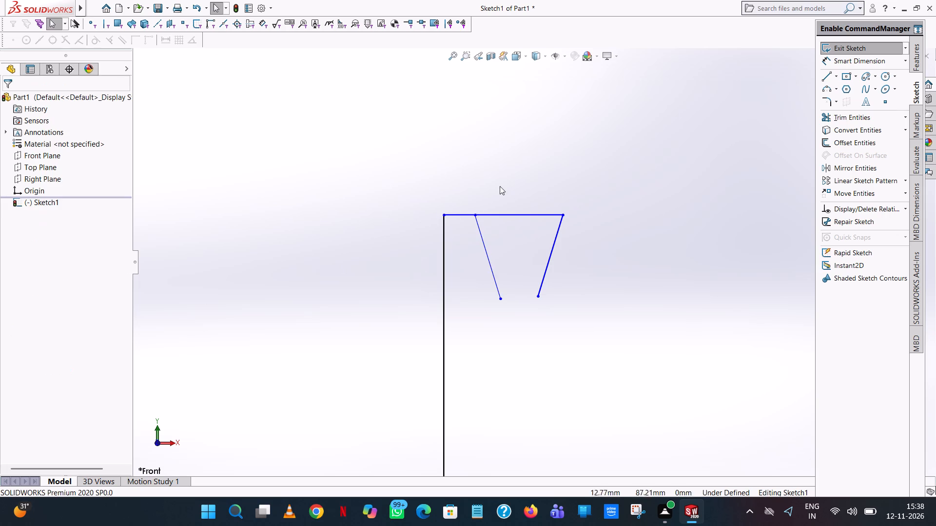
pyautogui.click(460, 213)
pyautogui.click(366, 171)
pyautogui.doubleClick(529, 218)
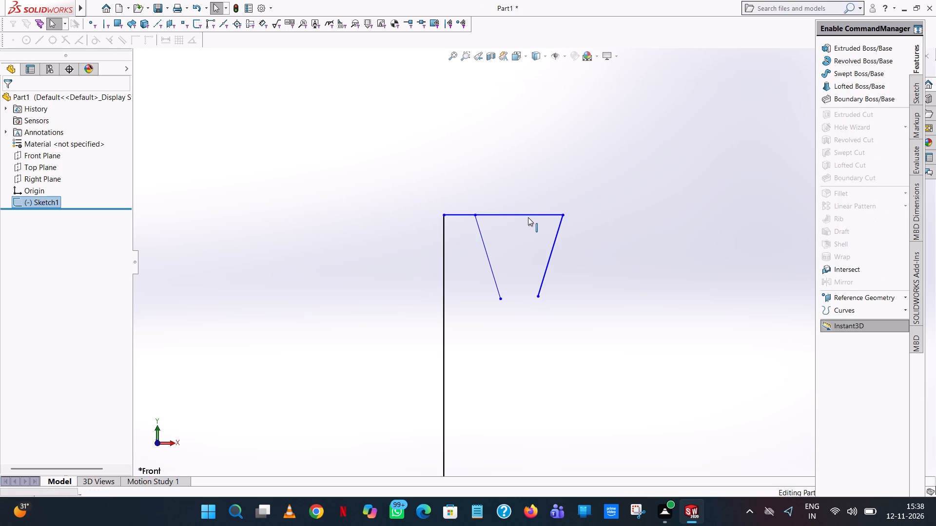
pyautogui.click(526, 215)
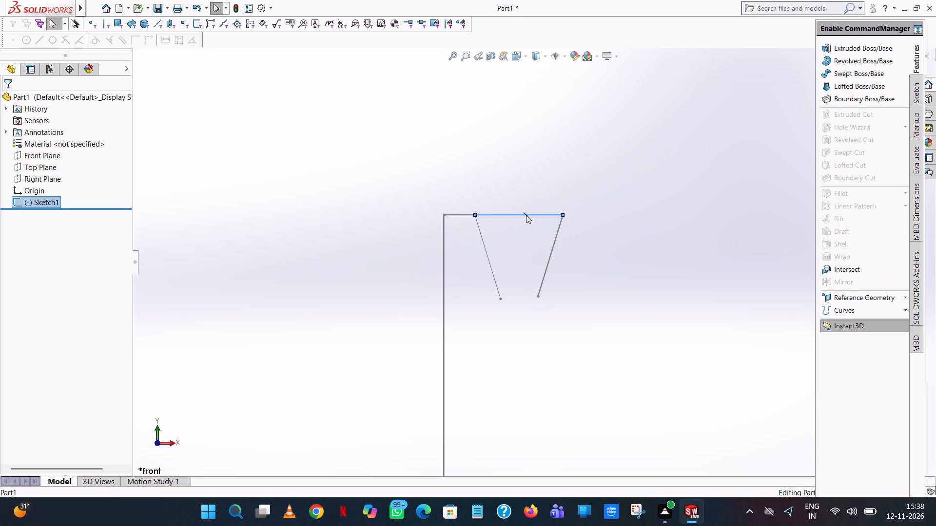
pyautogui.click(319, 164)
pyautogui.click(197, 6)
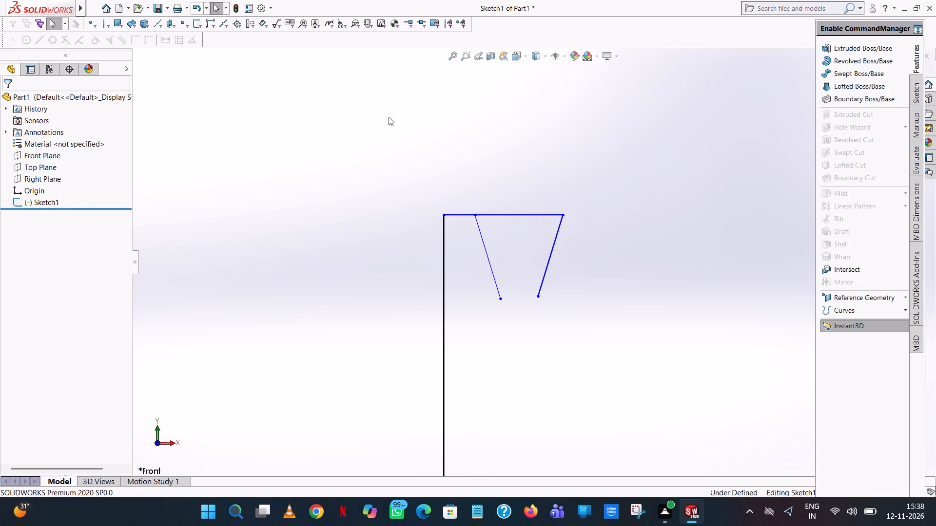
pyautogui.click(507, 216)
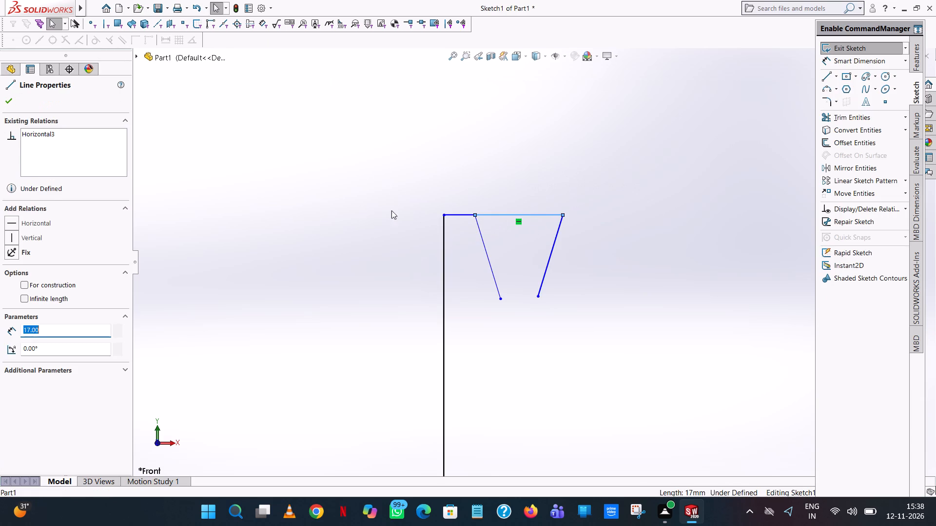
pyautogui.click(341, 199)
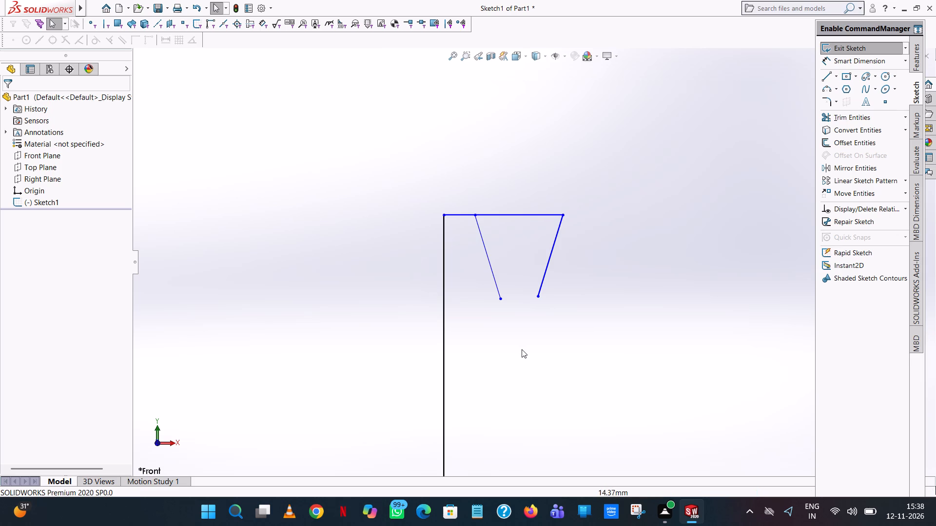
# Sketch a vertical line upward from the origin along the existing 81 mm line and set its length to 55 mm.
pyautogui.scroll(5, 523, 346)
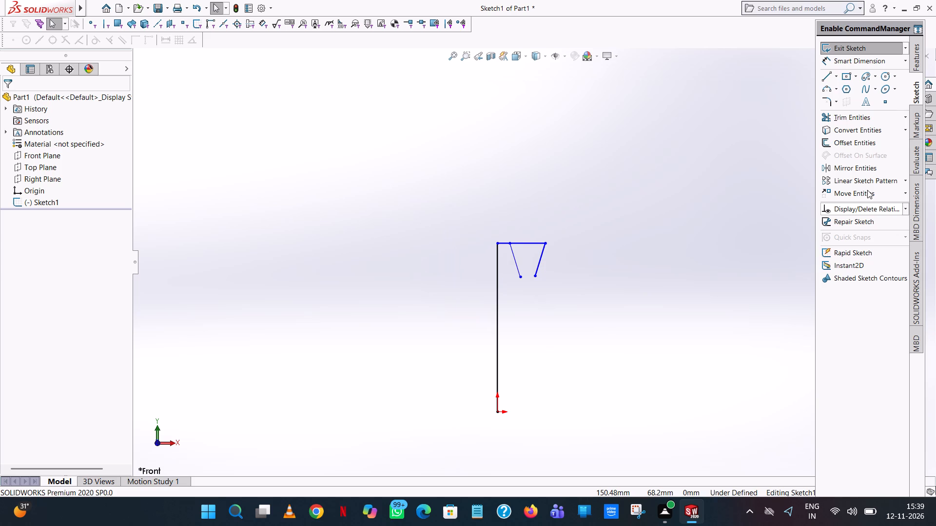
pyautogui.click(828, 75)
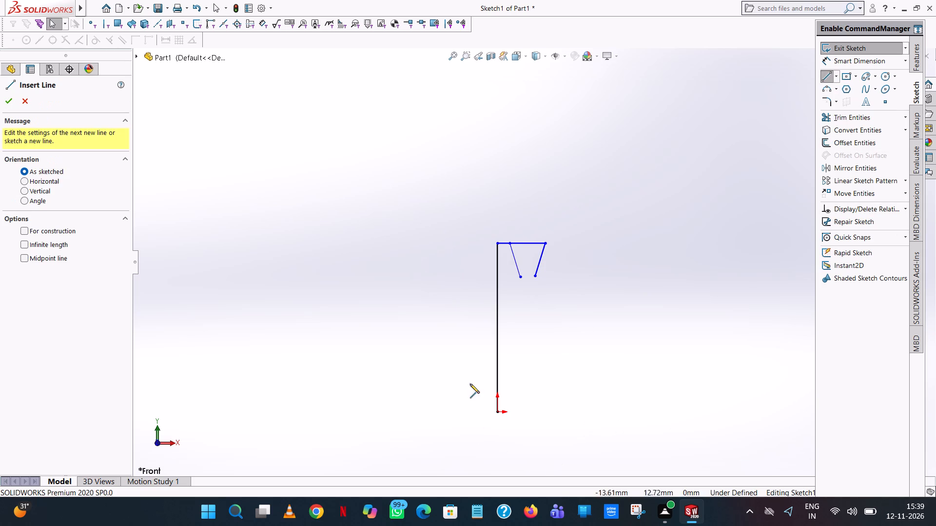
pyautogui.click(496, 412)
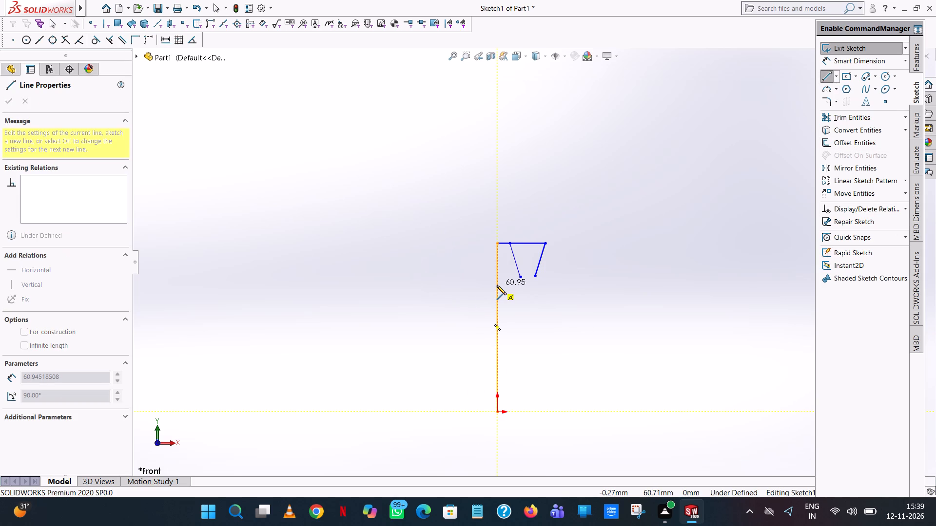
pyautogui.click(497, 285)
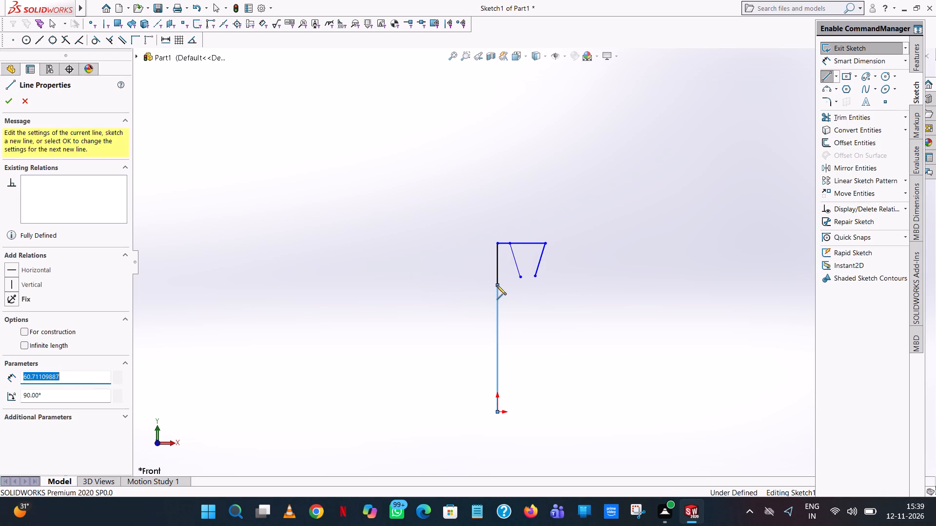
pyautogui.write('55')
pyautogui.press('Return')
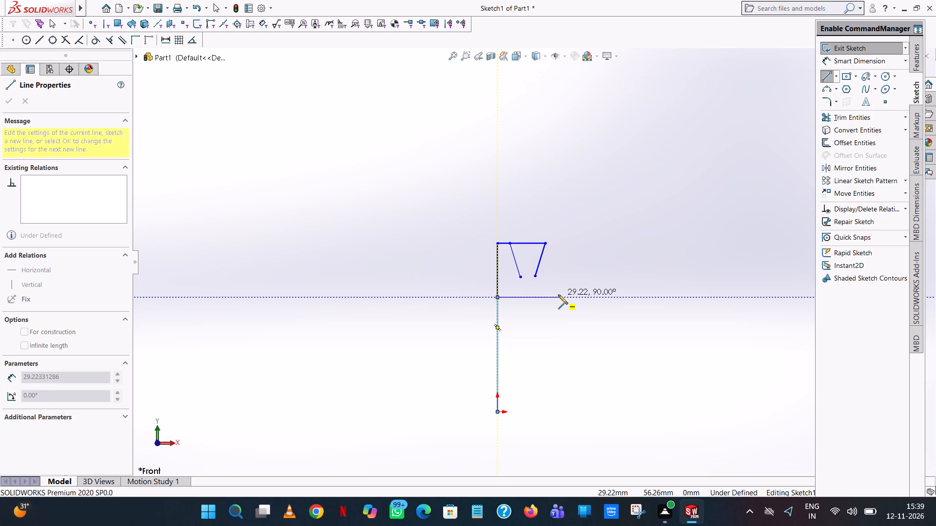
pyautogui.rightClick(558, 295)
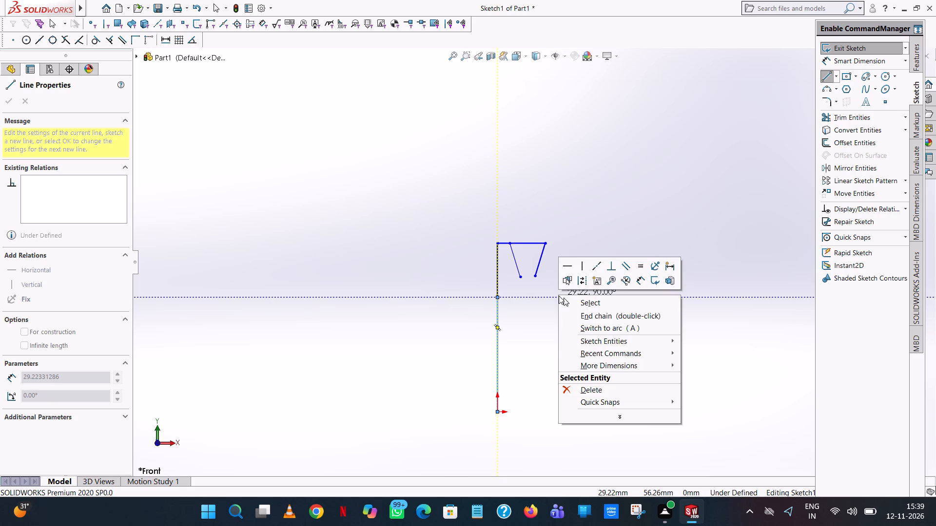
pyautogui.click(589, 305)
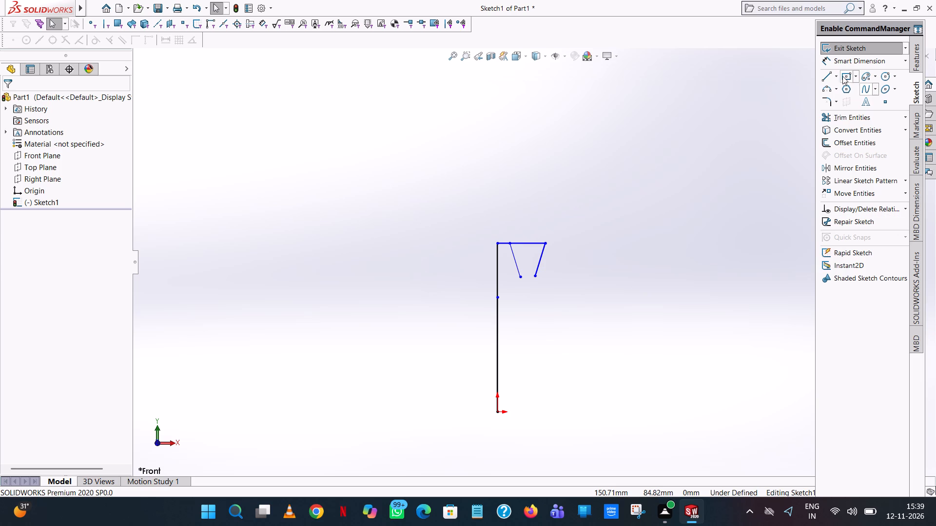
# Sketch a horizontal line about 25 mm long in the positive X direction from the upper end of the 55 mm vertical line.
pyautogui.click(822, 77)
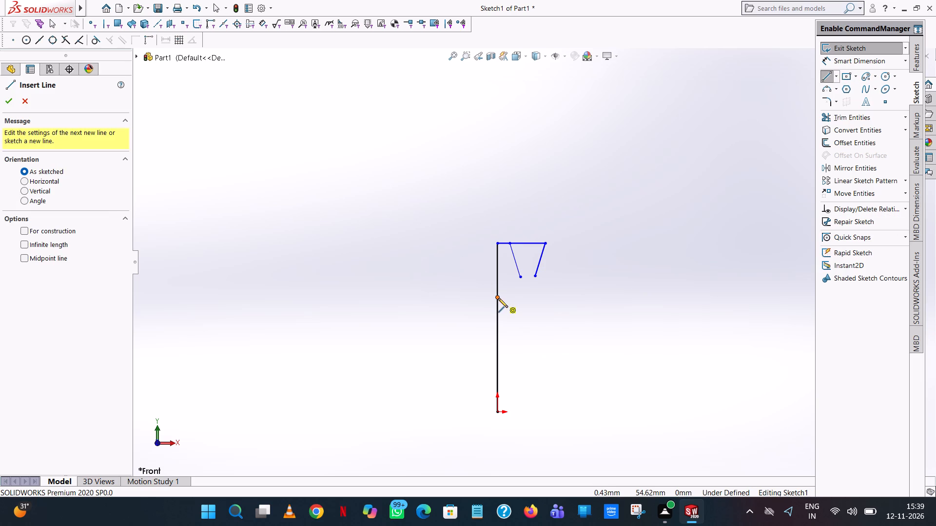
pyautogui.click(498, 298)
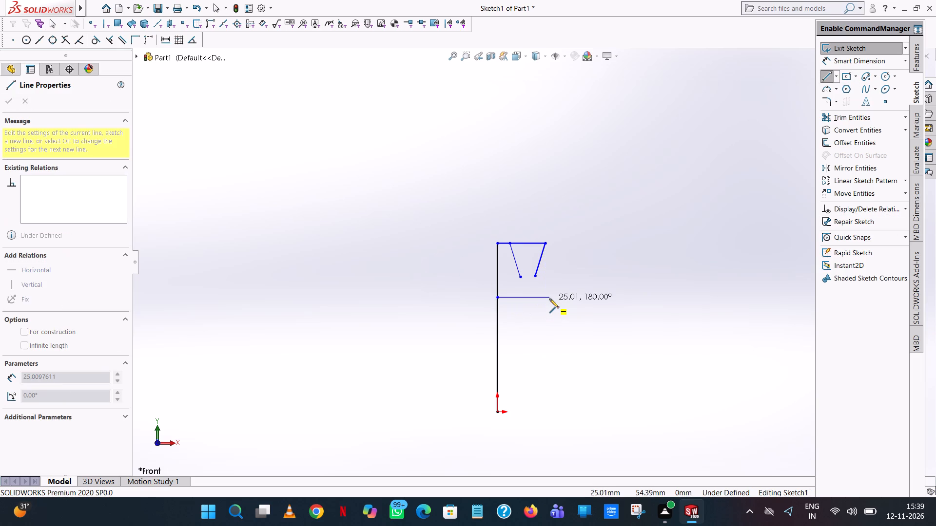
pyautogui.click(549, 299)
pyautogui.rightClick(549, 299)
pyautogui.click(587, 309)
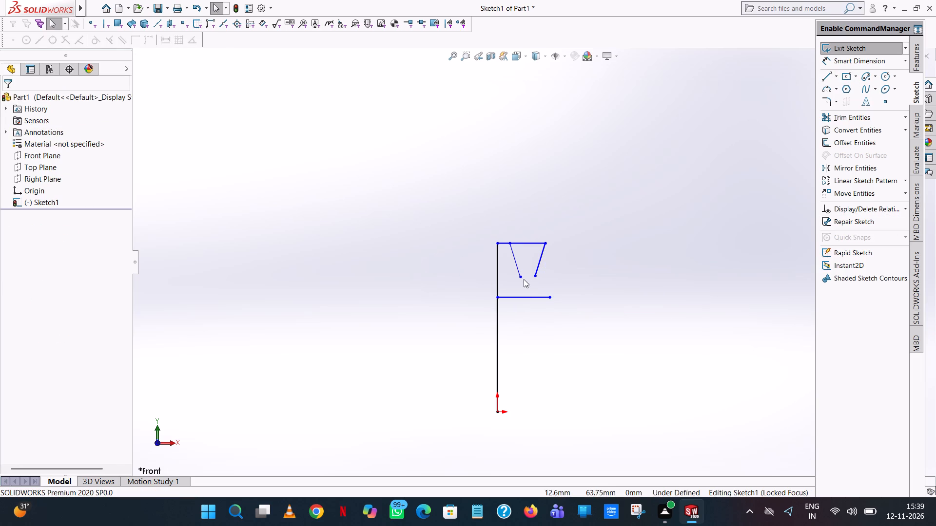
# Sketch a horizontal groove bottom line about 7.2 mm long from the inner groove side's lower end to below the opposite side's end.
pyautogui.scroll(-5, 548, 285)
pyautogui.click(829, 75)
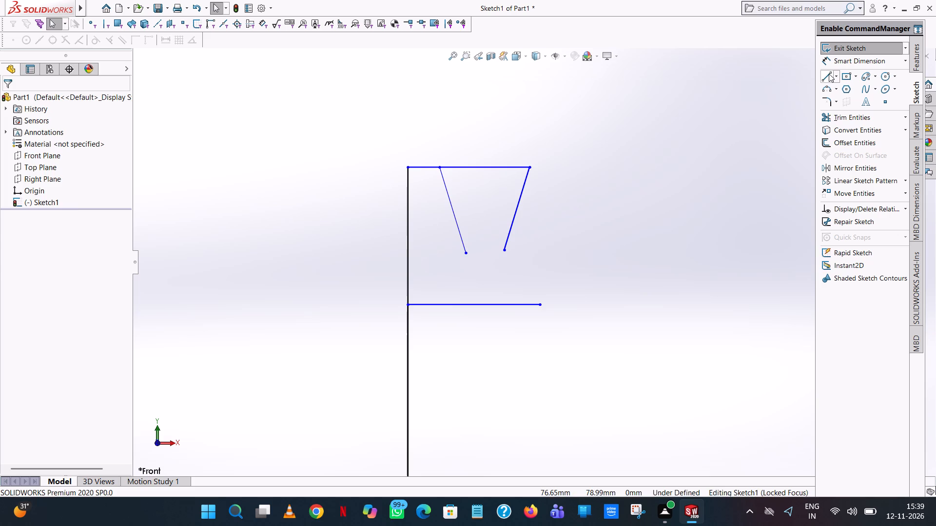
pyautogui.click(466, 255)
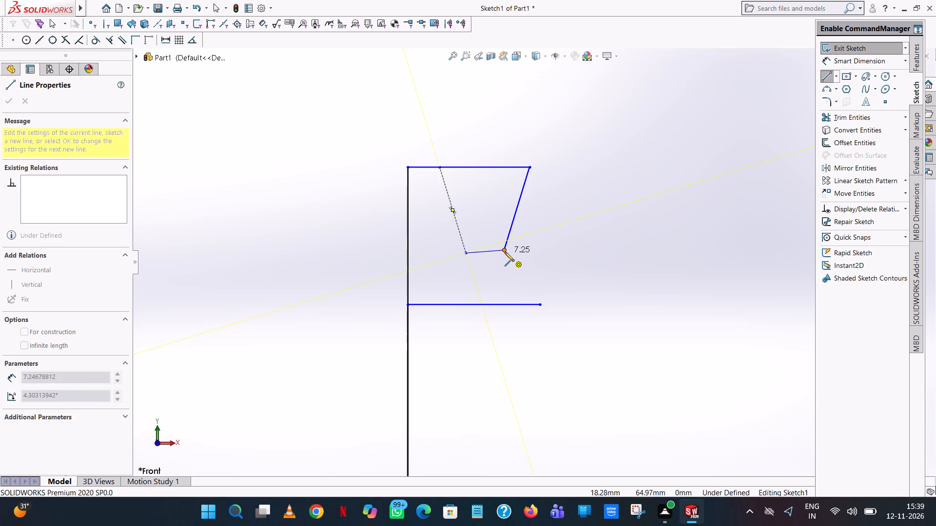
pyautogui.scroll(-7, 502, 255)
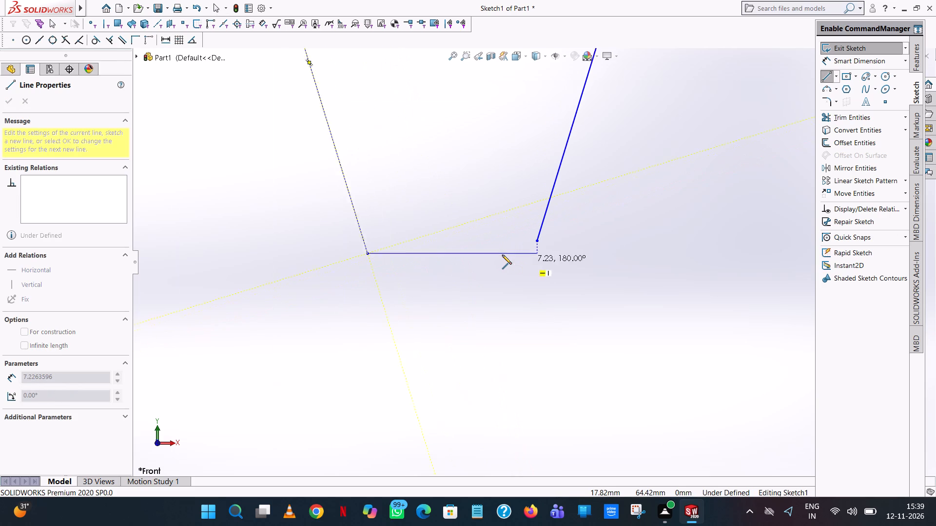
pyautogui.scroll(-2, 502, 255)
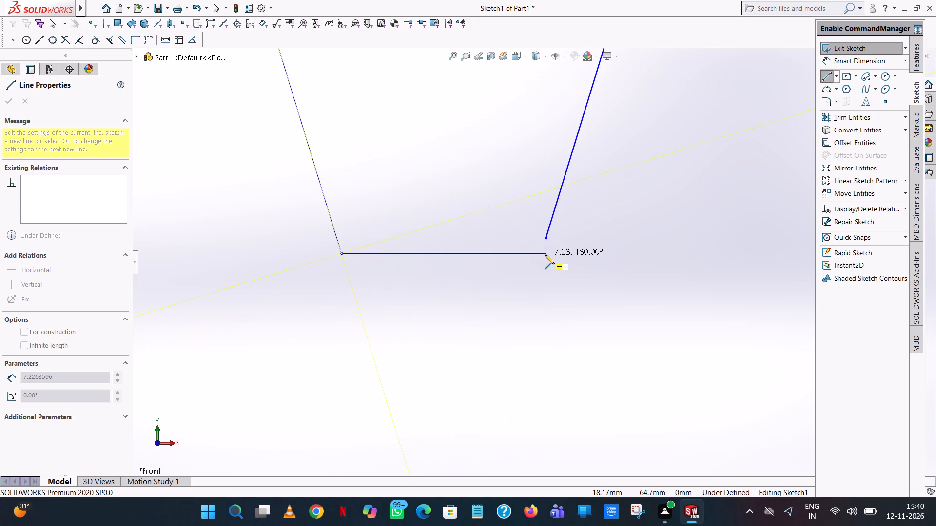
pyautogui.click(545, 255)
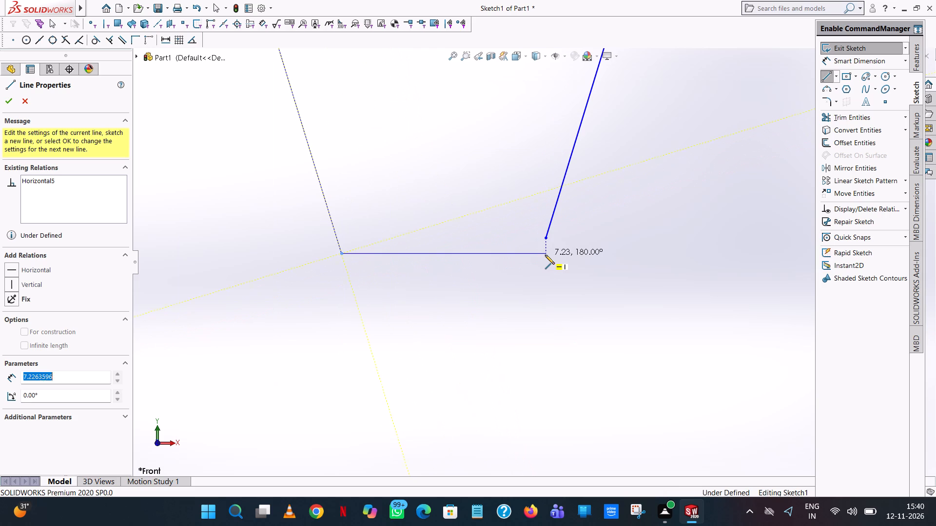
pyautogui.rightClick(545, 255)
pyautogui.click(565, 264)
pyautogui.scroll(8, 484, 311)
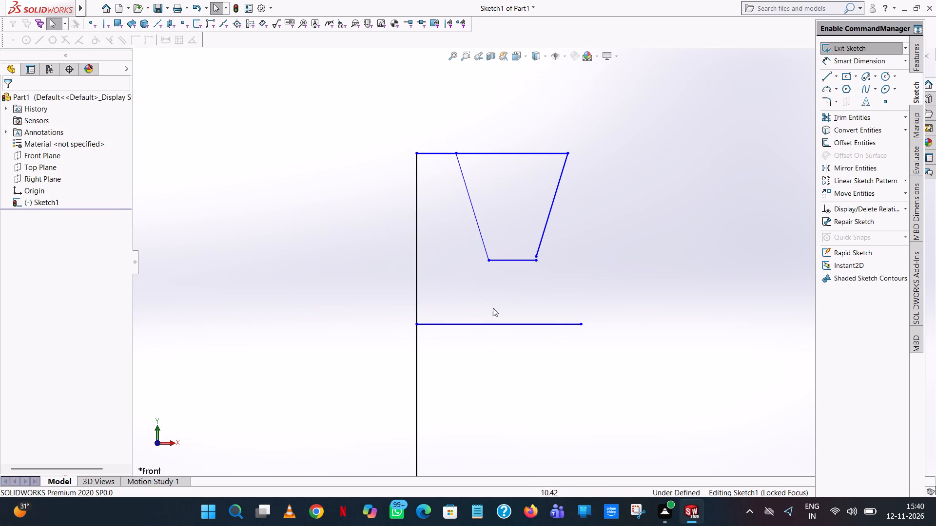
# Extend the groove side farther from the 81 mm line down to the groove's bottom line.
pyautogui.click(907, 115)
pyautogui.click(899, 131)
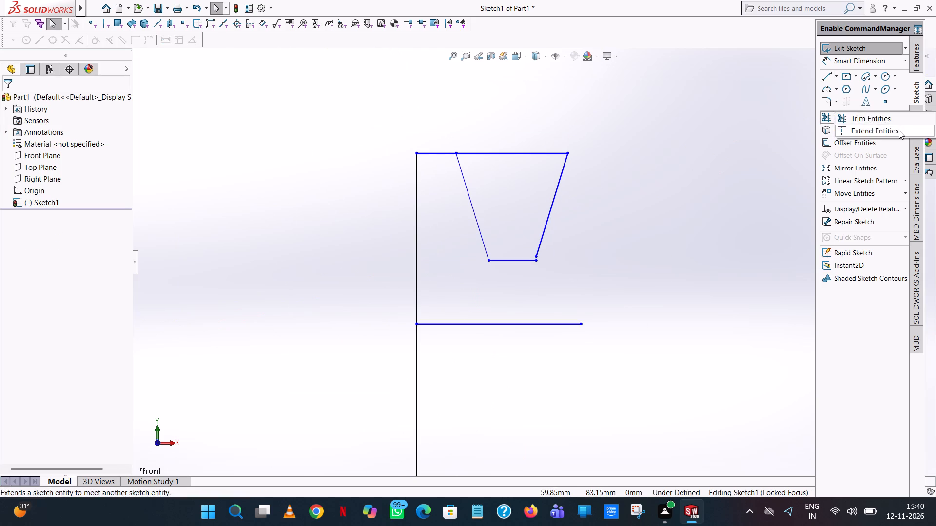
pyautogui.click(555, 198)
# Trim the groove bottom line's overhang and the 17 mm line across the groove's opening, using Trim to closest.
pyautogui.scroll(-5, 545, 262)
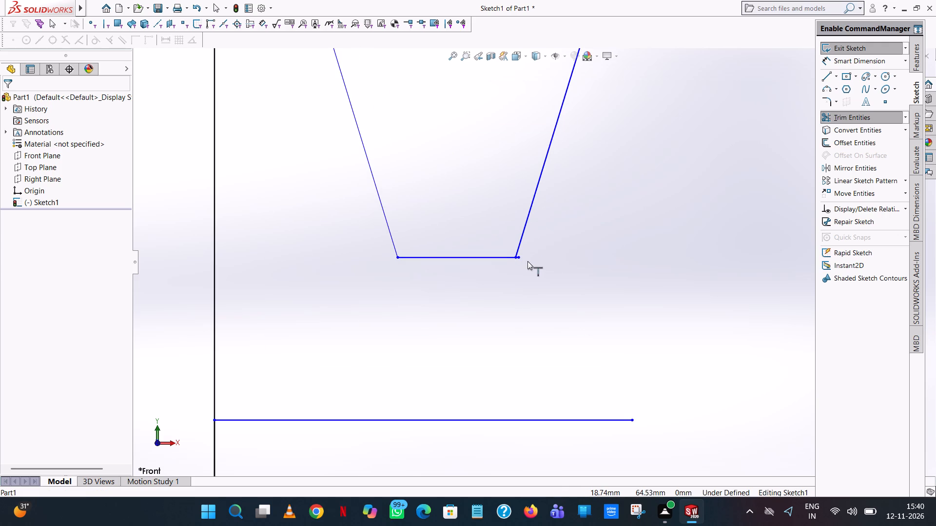
pyautogui.scroll(-2, 527, 261)
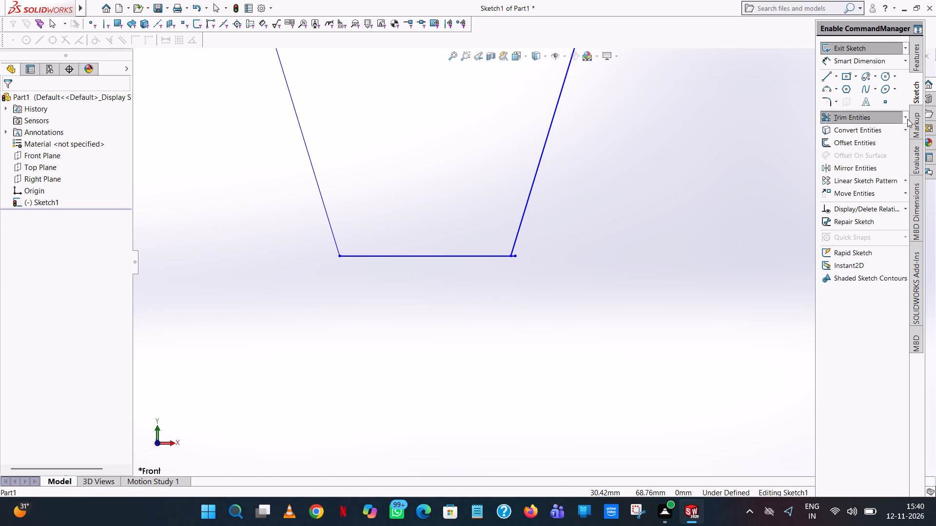
pyautogui.click(905, 117)
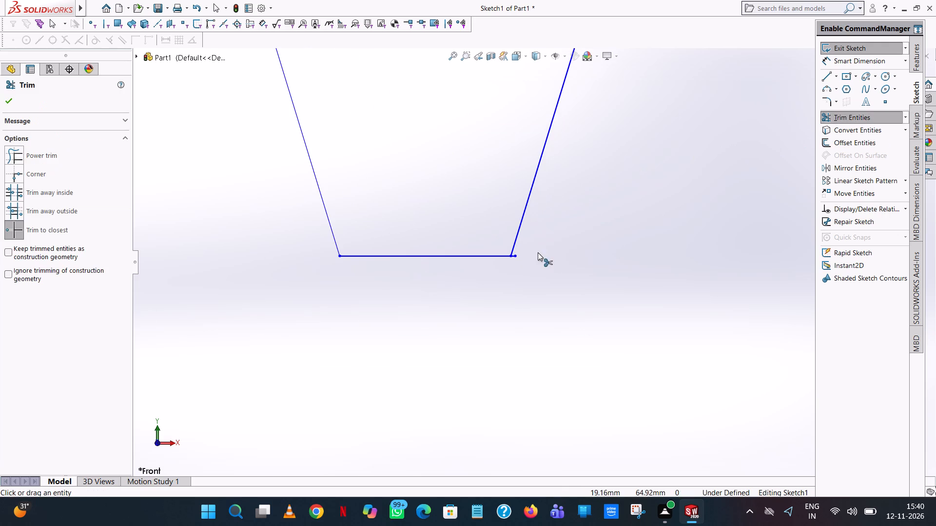
pyautogui.click(515, 256)
pyautogui.scroll(7, 534, 255)
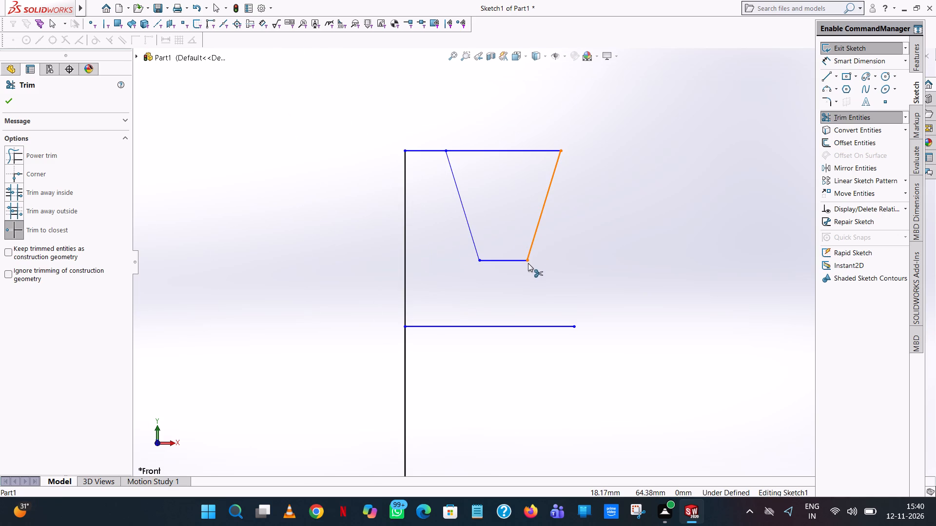
pyautogui.scroll(6, 493, 309)
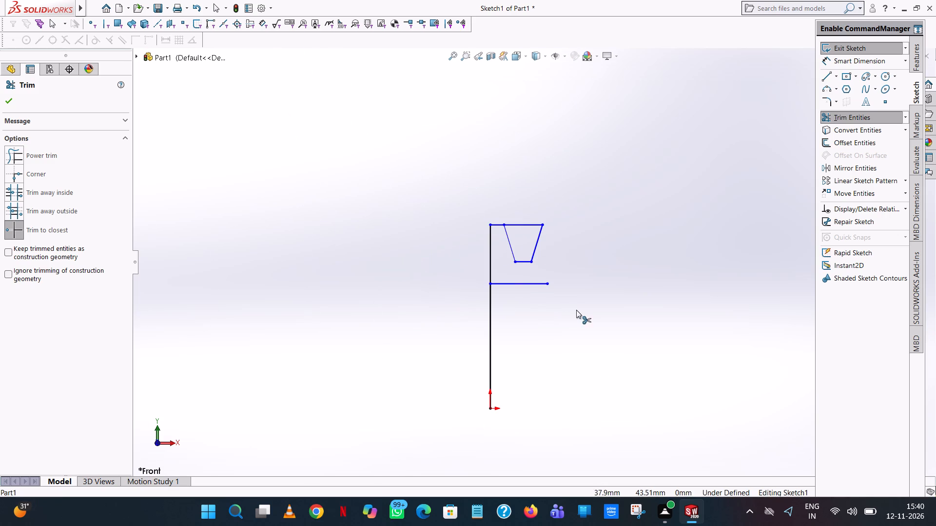
pyautogui.click(529, 223)
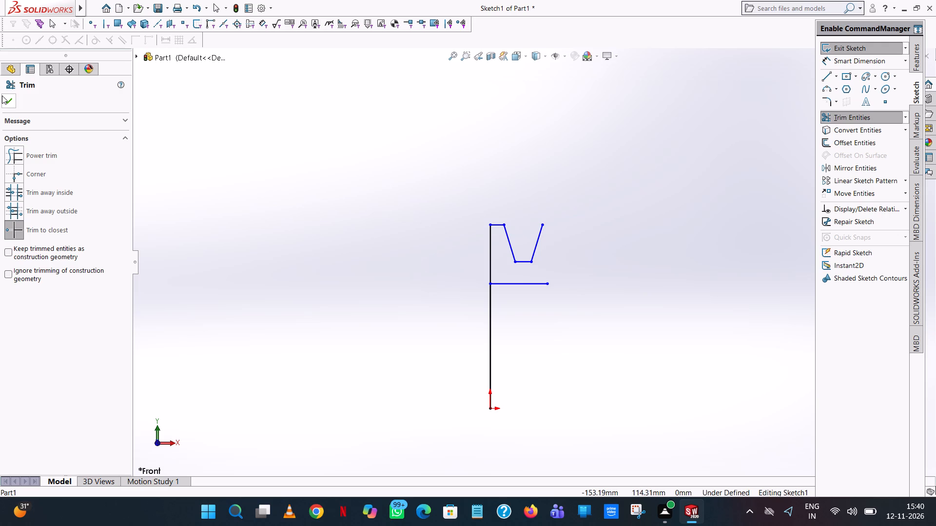
pyautogui.click(2, 95)
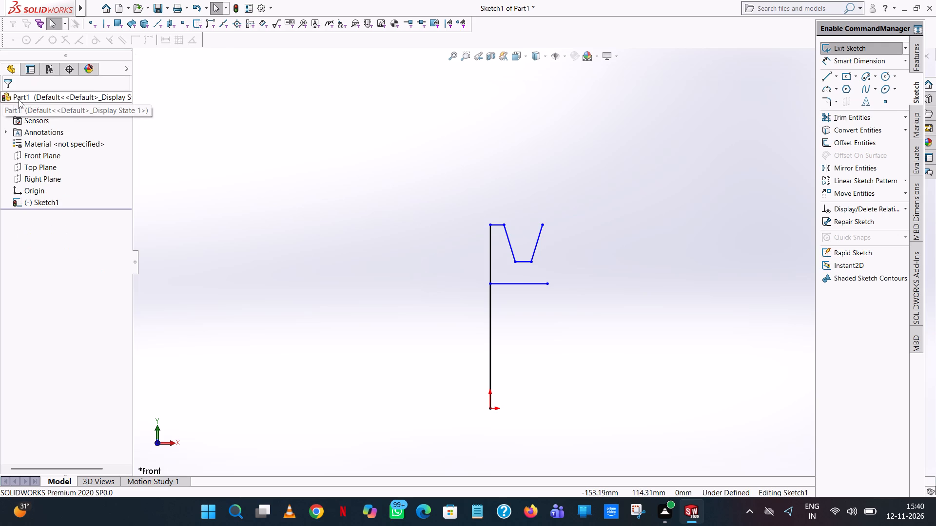
# Sketch a horizontal line in the positive X direction from the first groove's outer upper end and set its length to 6 mm.
pyautogui.click(827, 79)
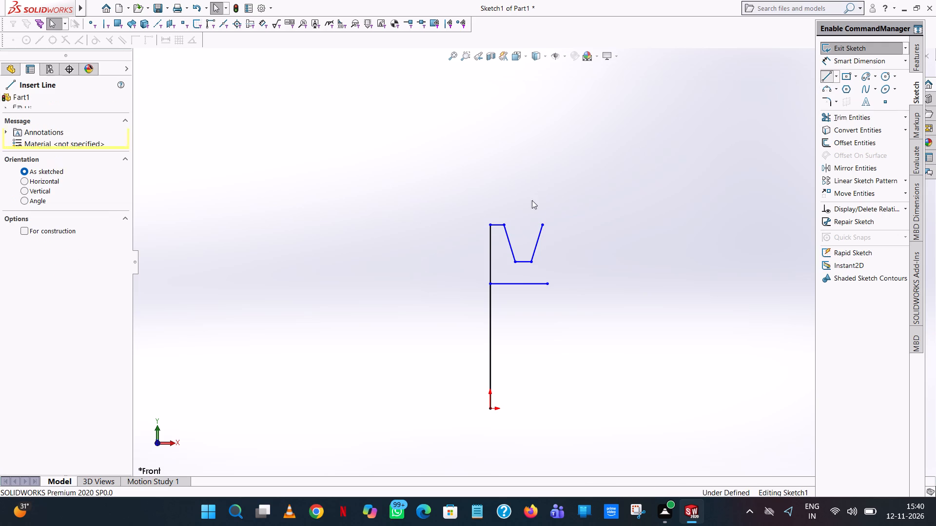
pyautogui.click(544, 224)
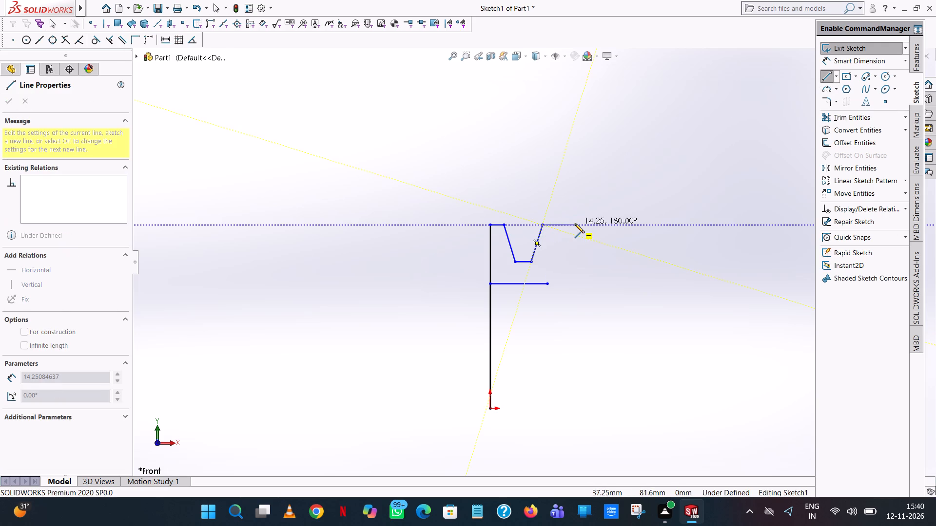
pyautogui.click(575, 224)
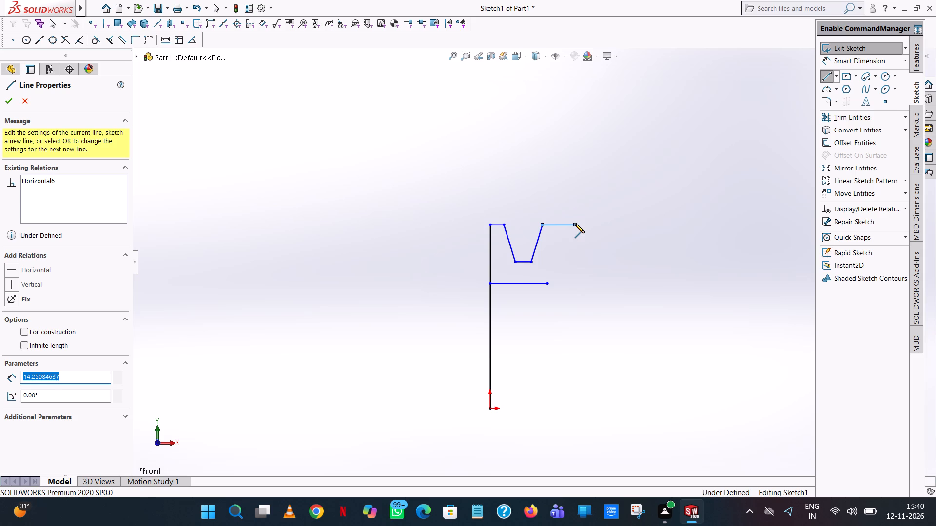
pyautogui.press('6')
pyautogui.press('Return')
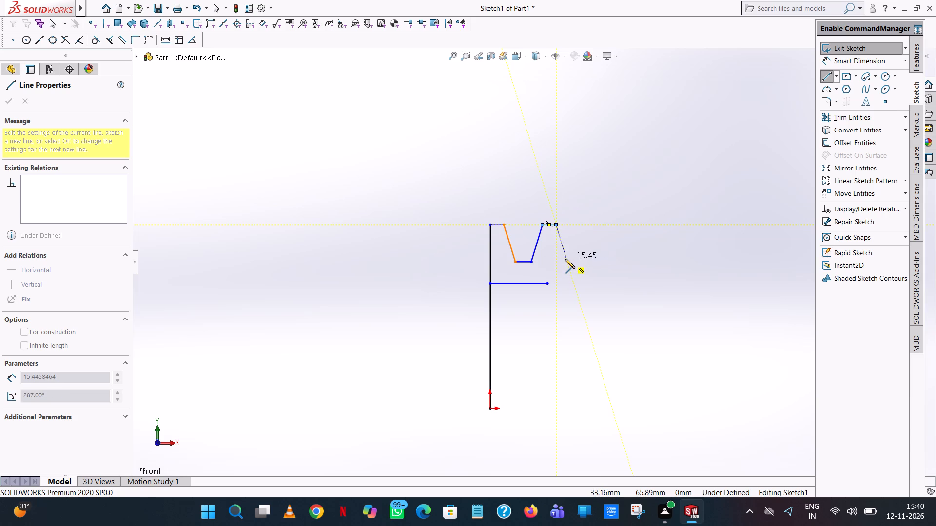
# Sketch the second groove's first side about 17 mm long from the new 6 mm line's end, parallel to the first groove's matching side.
pyautogui.click(566, 261)
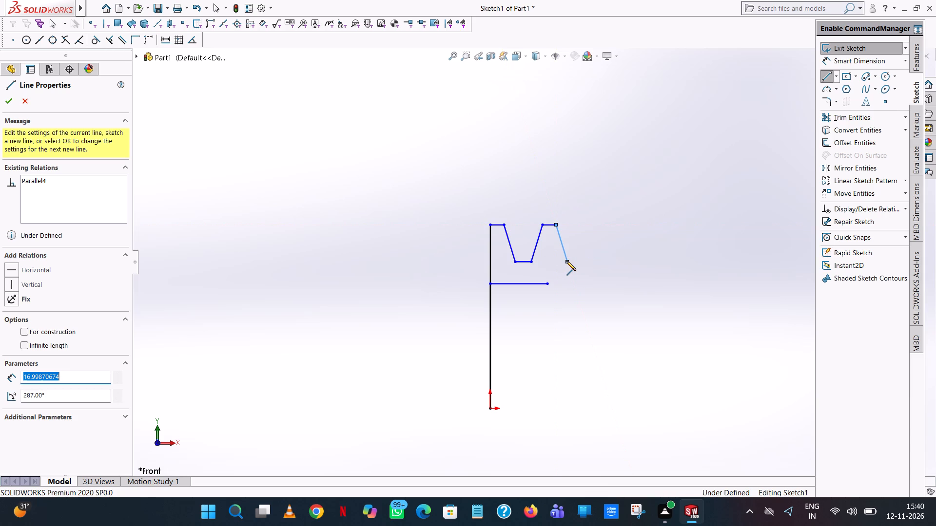
pyautogui.rightClick(566, 261)
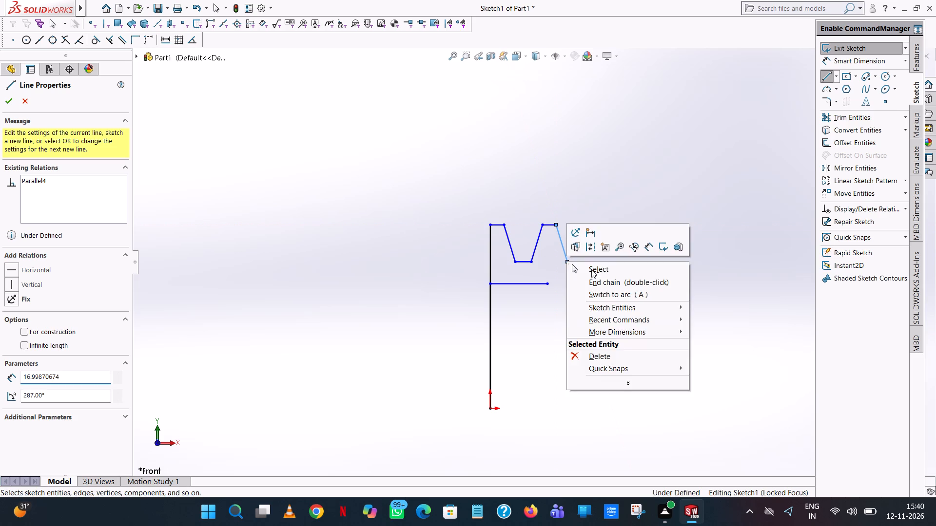
pyautogui.click(593, 269)
pyautogui.click(565, 249)
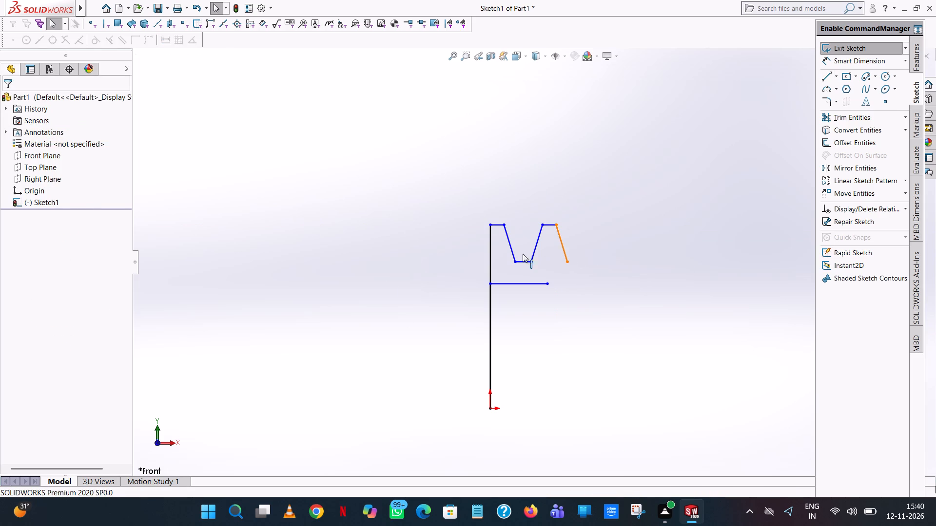
pyautogui.doubleClick(60, 350)
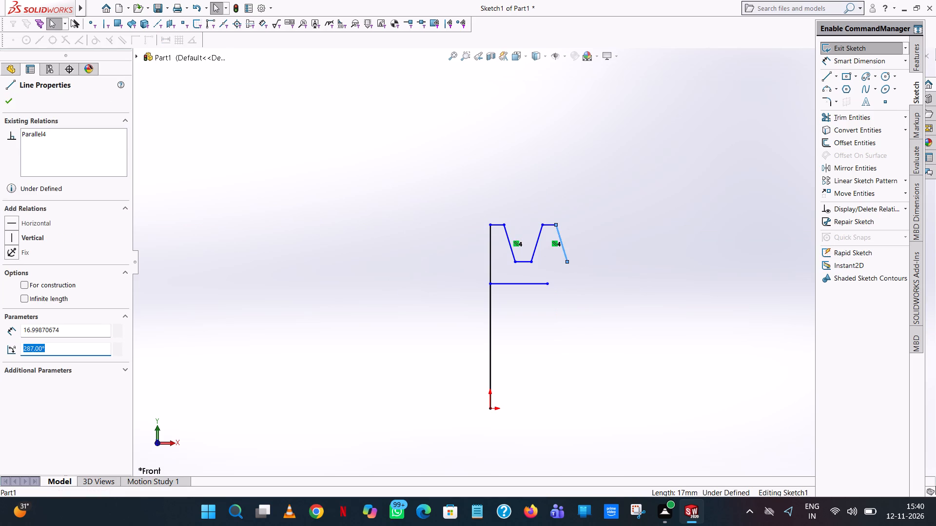
pyautogui.click(339, 197)
# Sketch a horizontal line from the second groove side's upper end in the positive X direction and set its length to 17 mm.
pyautogui.click(828, 79)
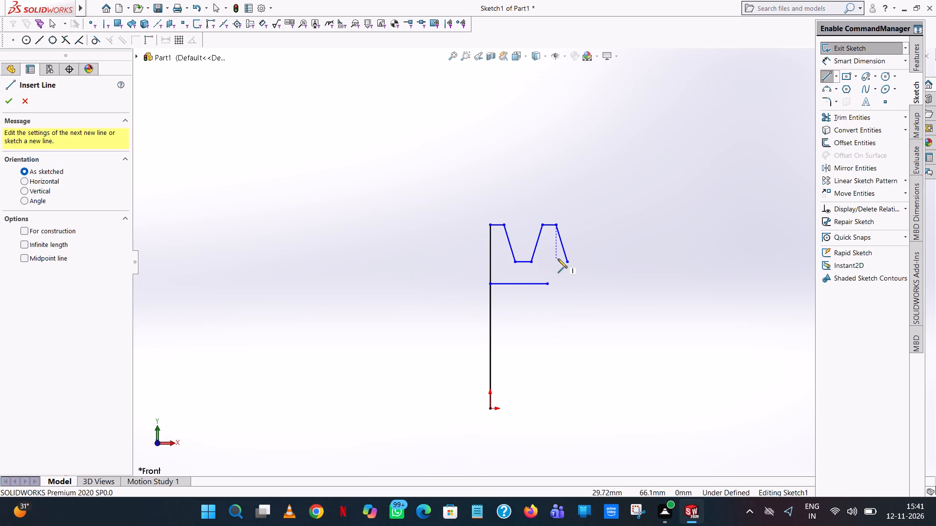
pyautogui.click(557, 223)
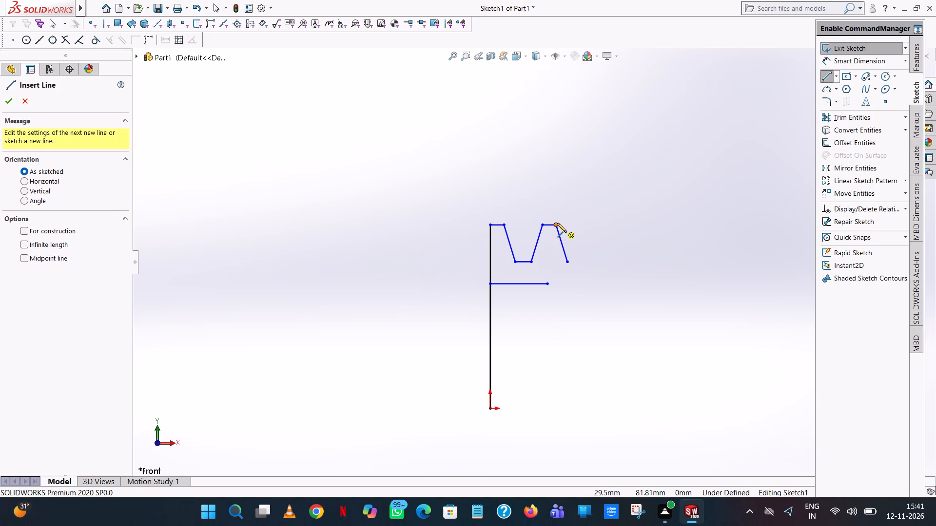
pyautogui.click(603, 224)
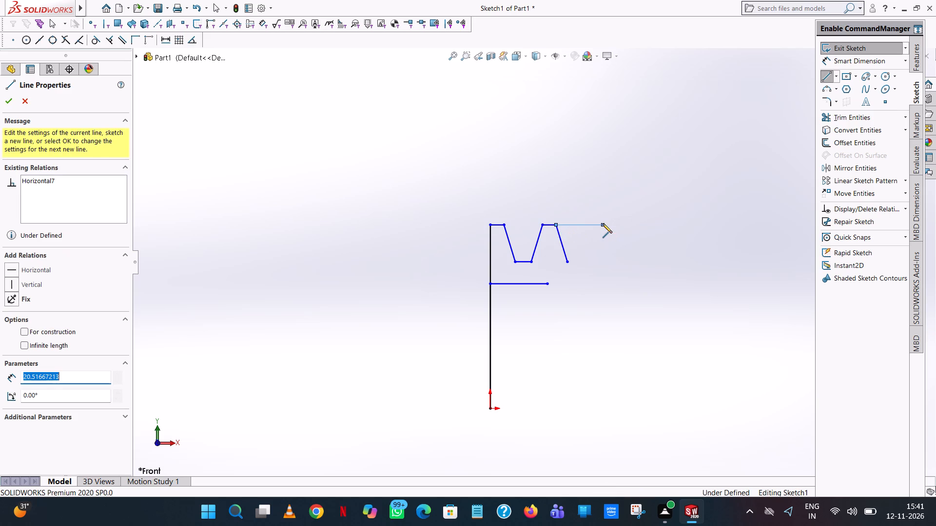
pyautogui.write('17')
pyautogui.press('Return')
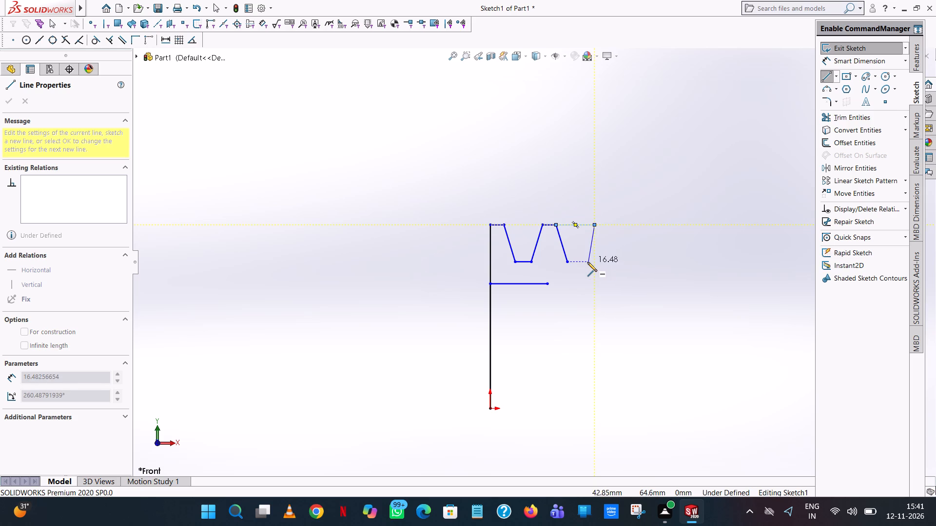
# Sketch the second groove's other side about 16.7 mm long from the 17 mm line's end, and set its angle to 270-17 (253°).
pyautogui.click(585, 262)
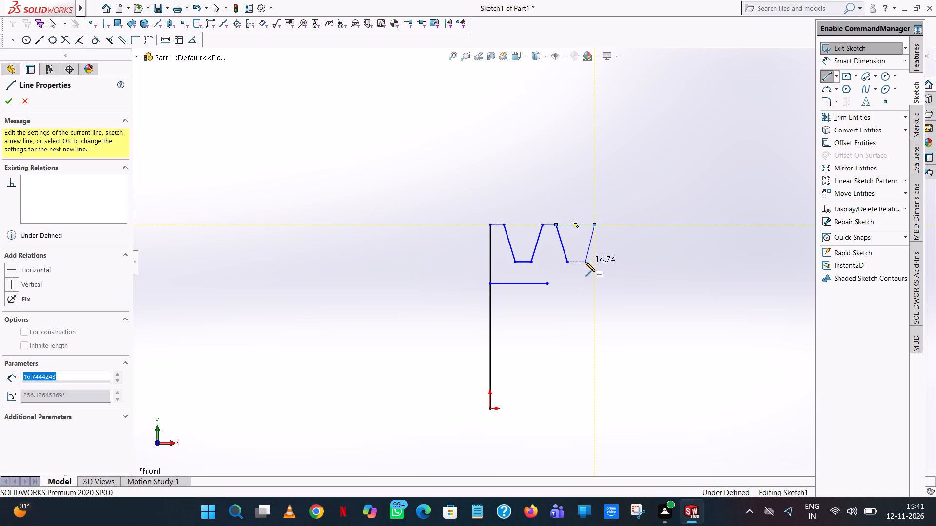
pyautogui.rightClick(585, 262)
pyautogui.click(608, 272)
pyautogui.click(591, 248)
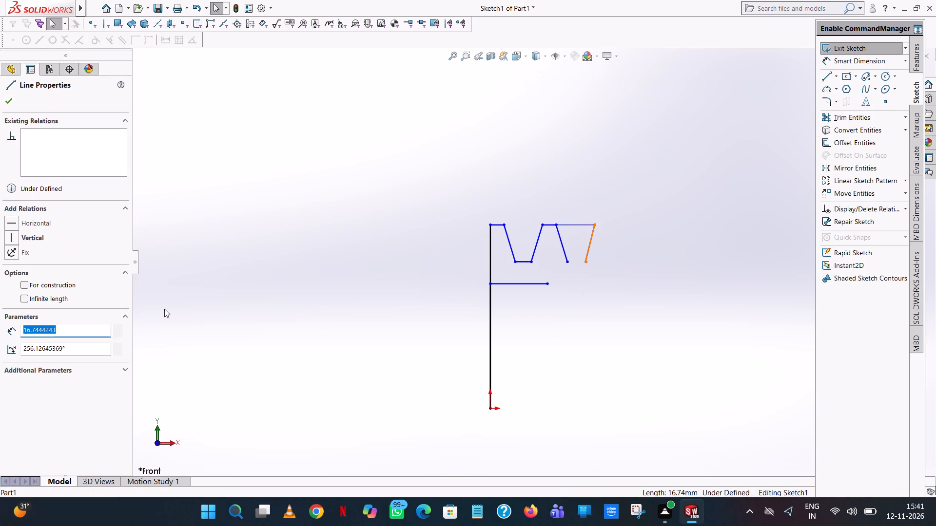
pyautogui.doubleClick(81, 351)
pyautogui.doubleClick(83, 350)
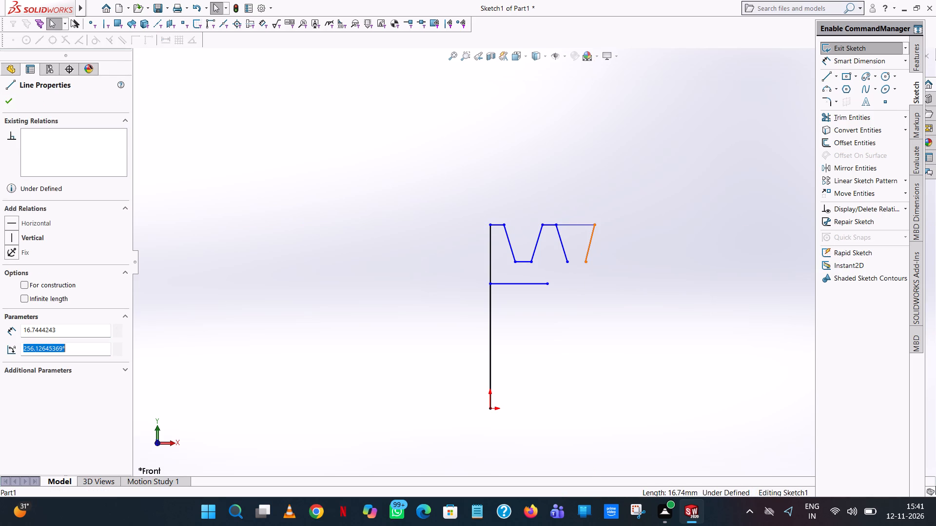
pyautogui.write('270-17')
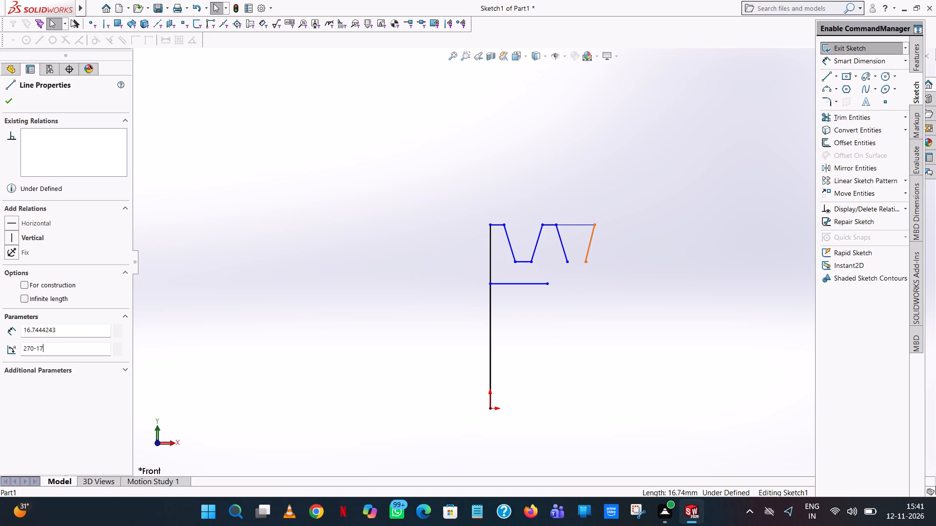
pyautogui.press('Return')
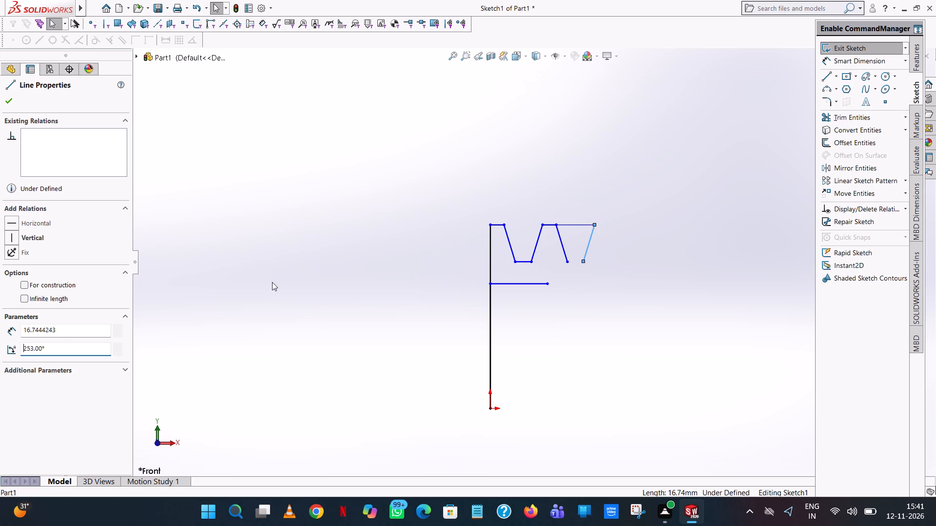
pyautogui.click(609, 189)
pyautogui.click(584, 227)
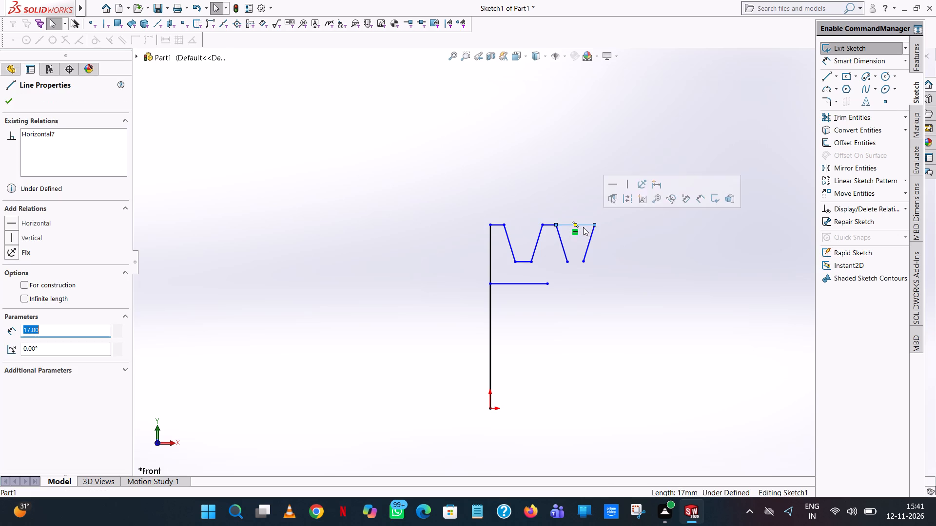
pyautogui.click(362, 223)
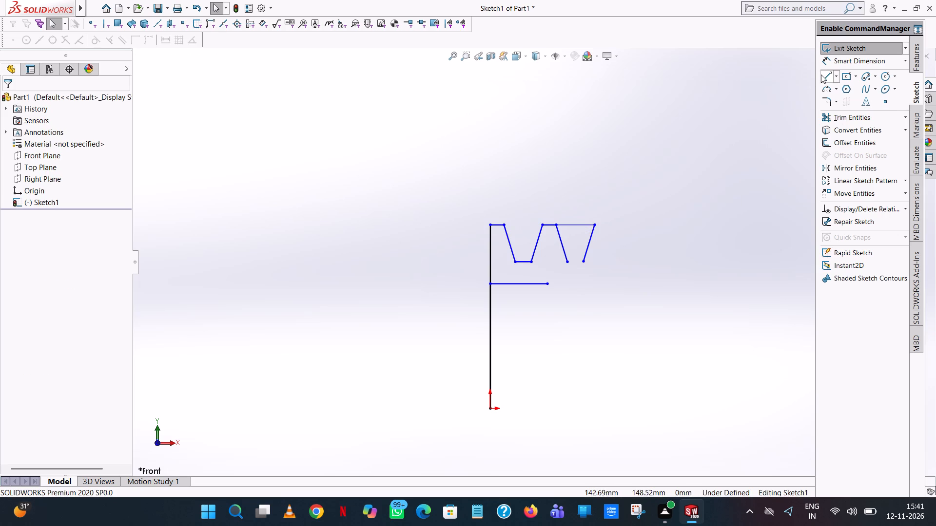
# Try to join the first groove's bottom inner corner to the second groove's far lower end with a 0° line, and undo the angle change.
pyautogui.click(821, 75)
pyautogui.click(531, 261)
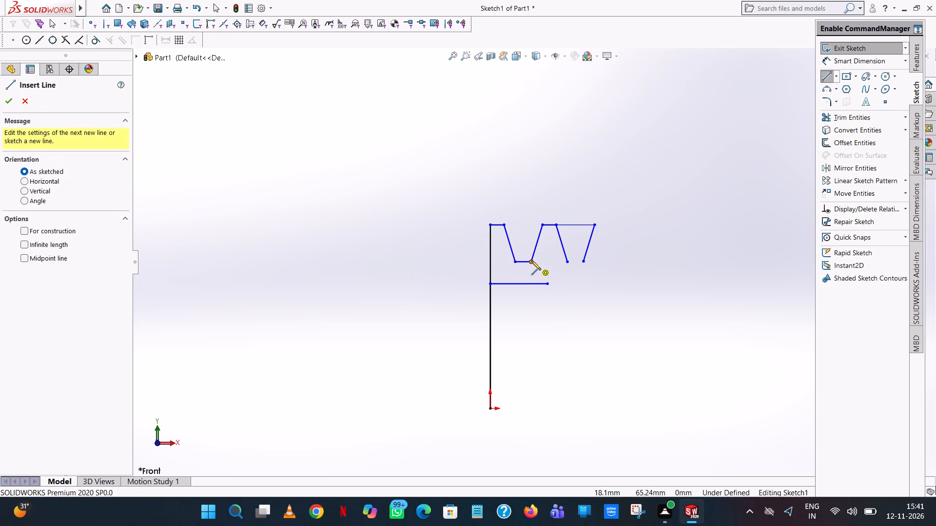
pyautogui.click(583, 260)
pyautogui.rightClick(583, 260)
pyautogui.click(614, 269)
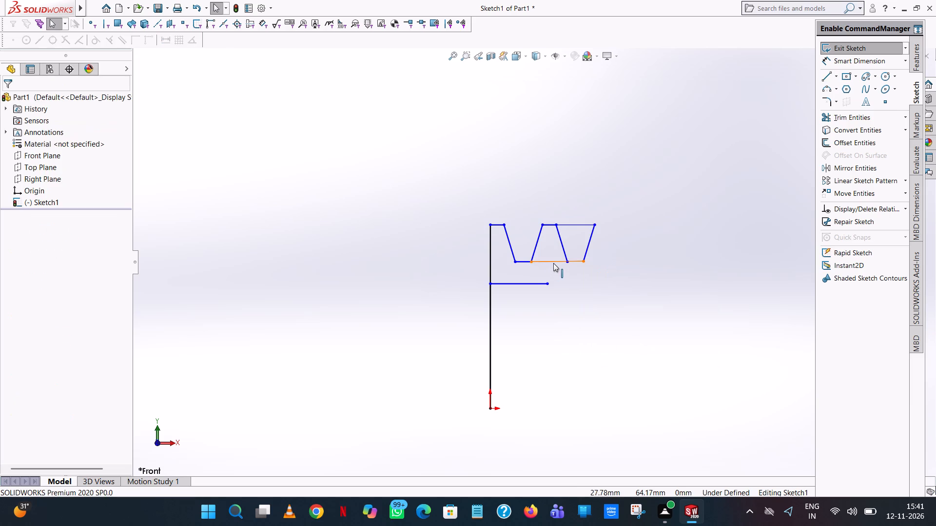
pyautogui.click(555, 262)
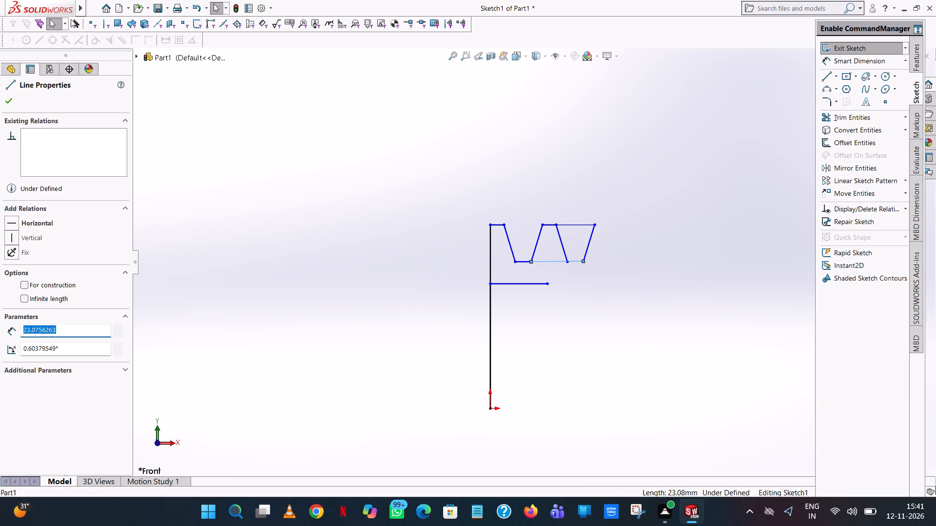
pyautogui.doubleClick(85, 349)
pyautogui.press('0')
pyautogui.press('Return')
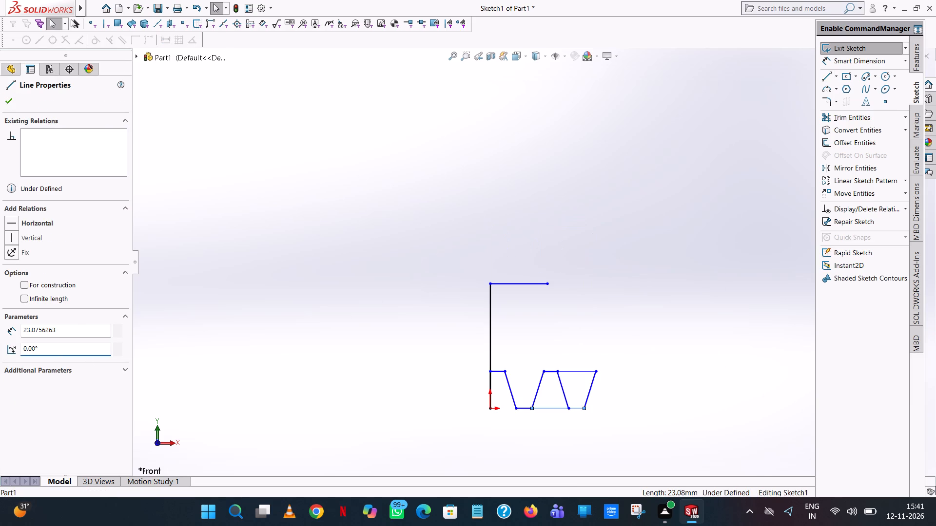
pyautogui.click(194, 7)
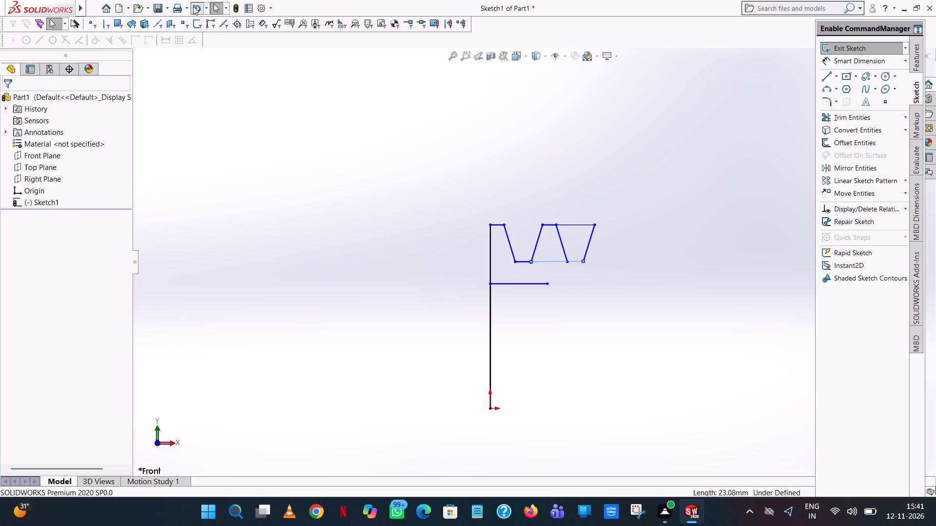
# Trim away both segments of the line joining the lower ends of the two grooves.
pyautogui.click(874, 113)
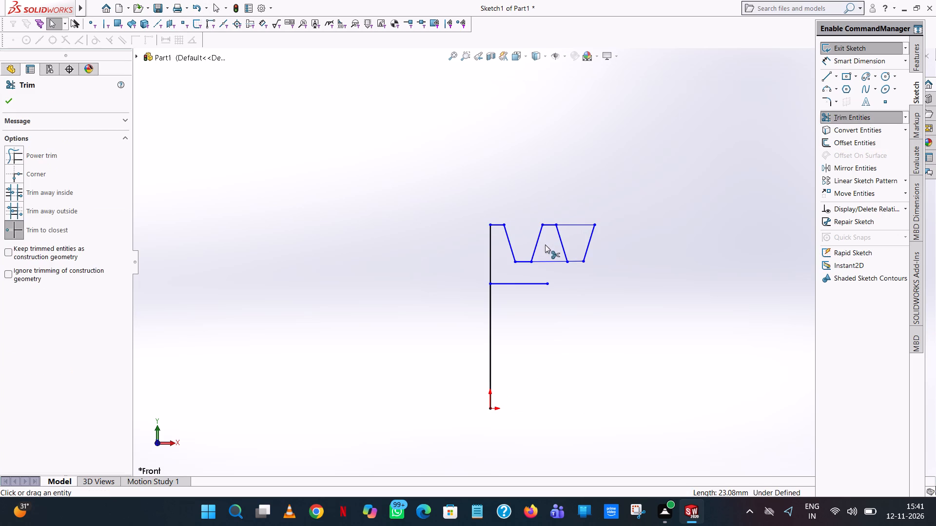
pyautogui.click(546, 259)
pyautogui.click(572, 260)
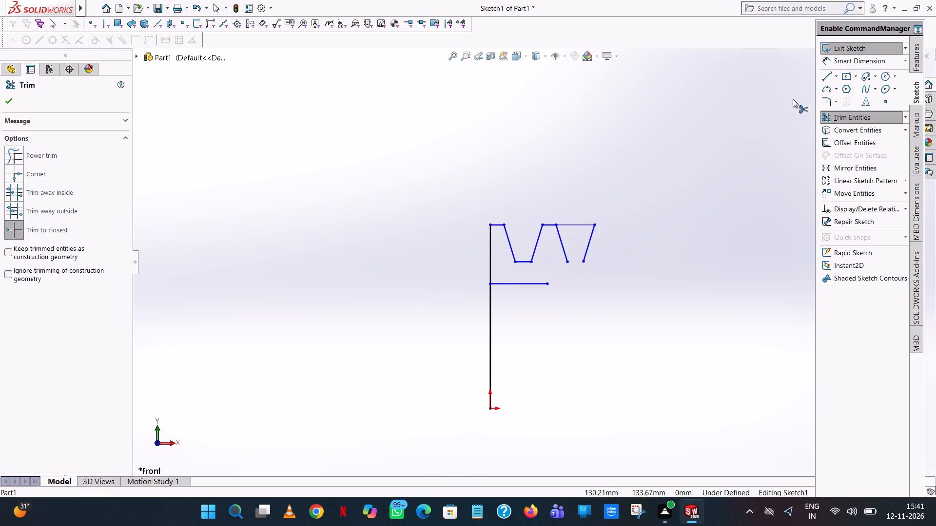
# Sketch a horizontal line about 33.8 mm long from the first groove's bottom corner in positive X, passing beyond the second groove.
pyautogui.click(829, 75)
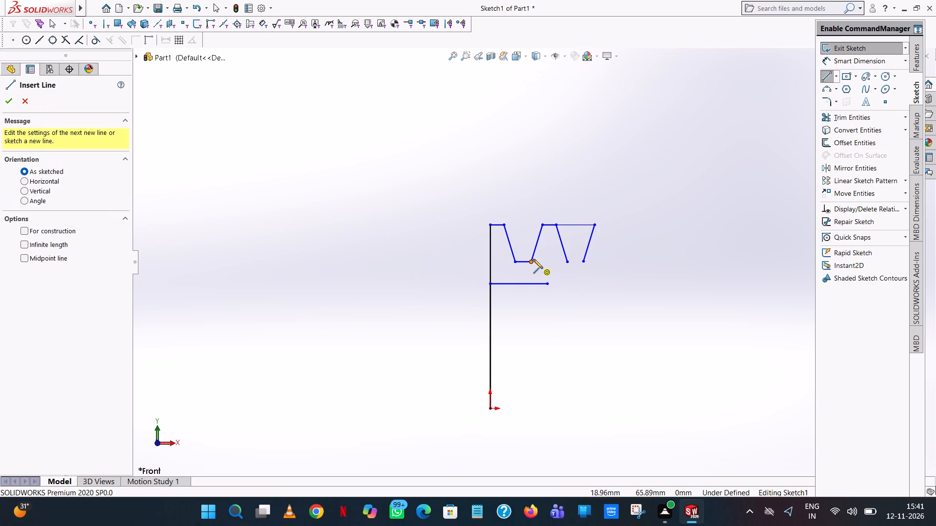
pyautogui.click(530, 262)
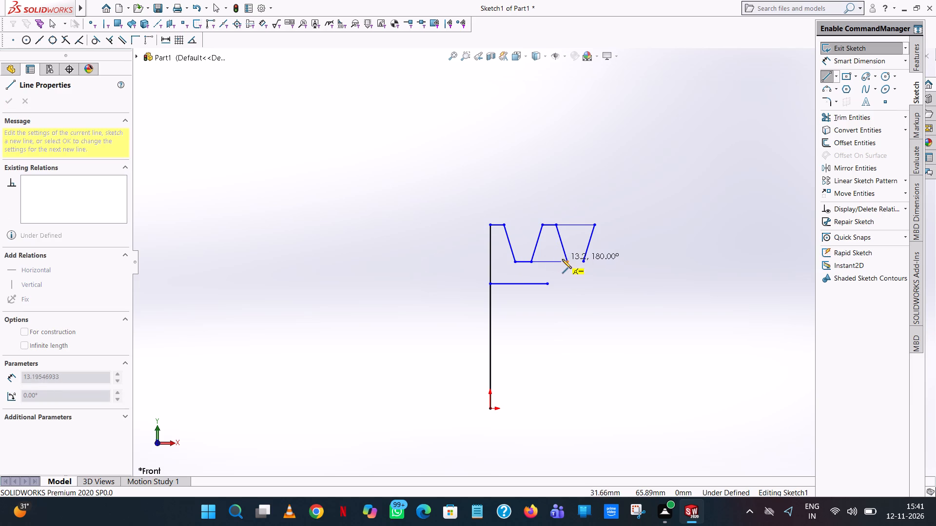
pyautogui.scroll(-2, 571, 259)
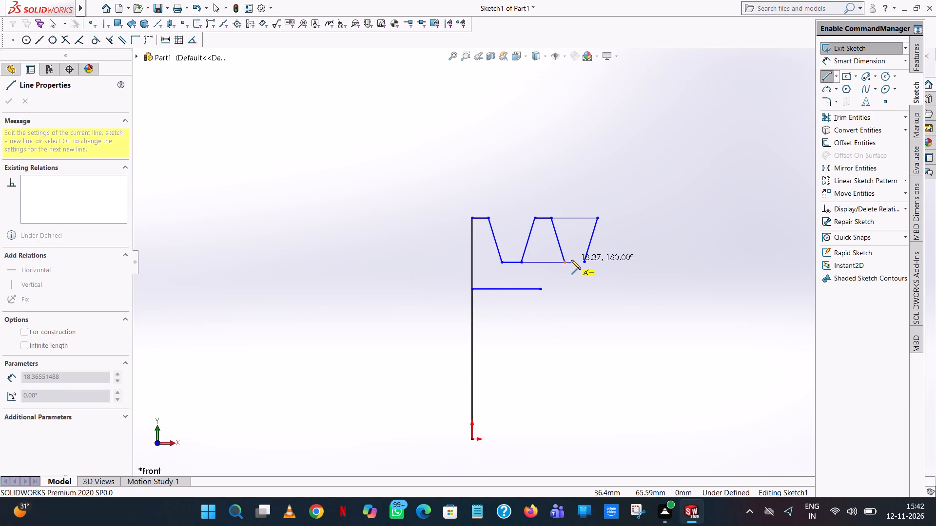
pyautogui.scroll(-5, 571, 260)
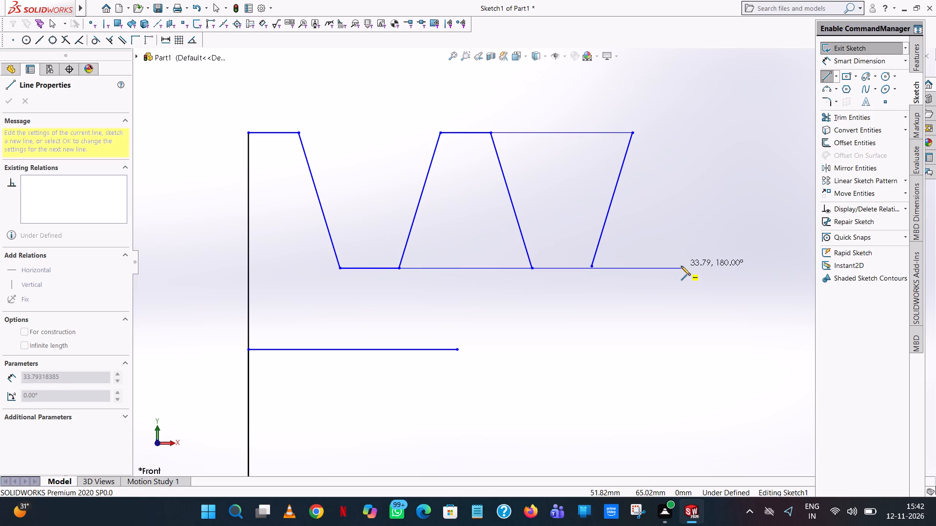
pyautogui.click(681, 267)
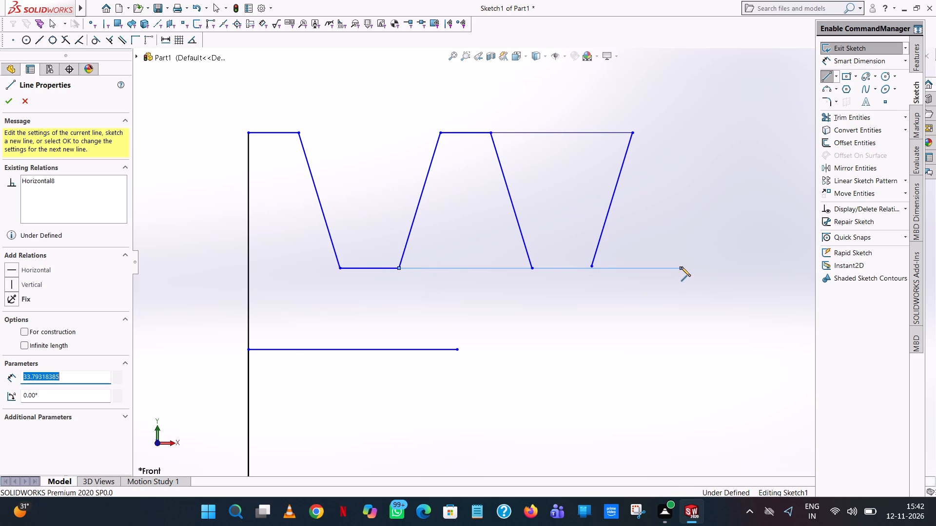
pyautogui.rightClick(681, 267)
pyautogui.click(698, 272)
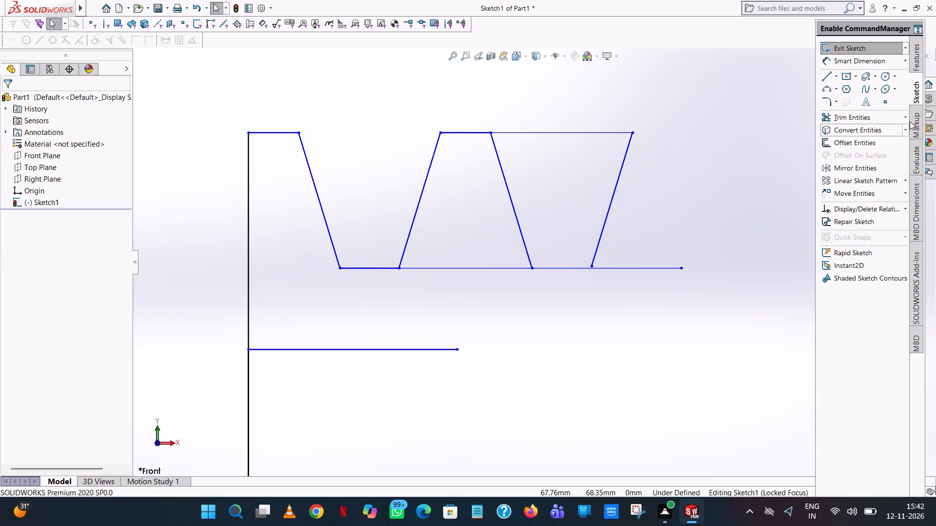
# Extend the second groove's far side down to the new horizontal line.
pyautogui.click(905, 115)
pyautogui.click(899, 128)
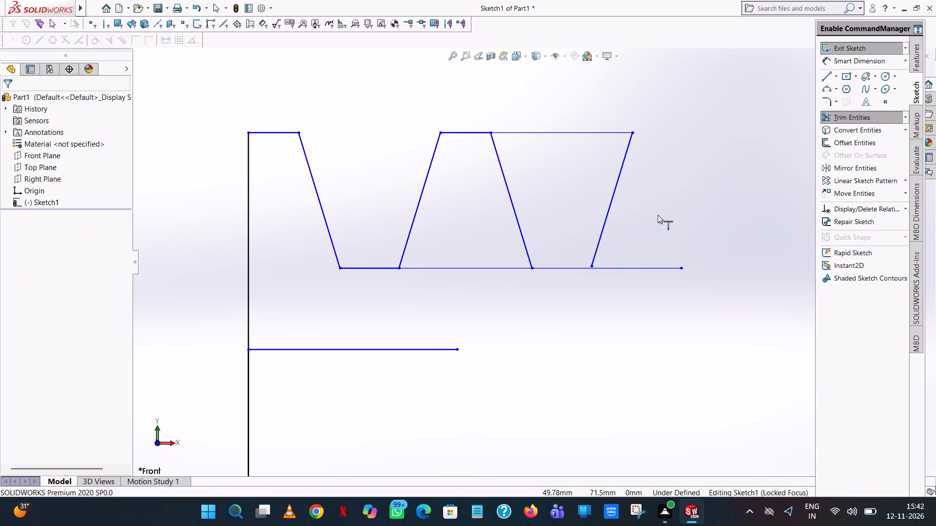
pyautogui.click(604, 228)
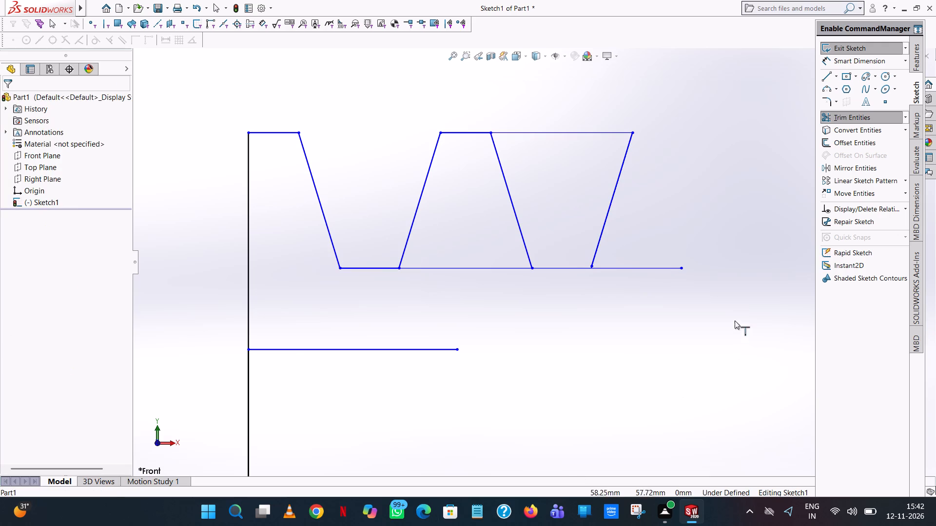
pyautogui.click(520, 228)
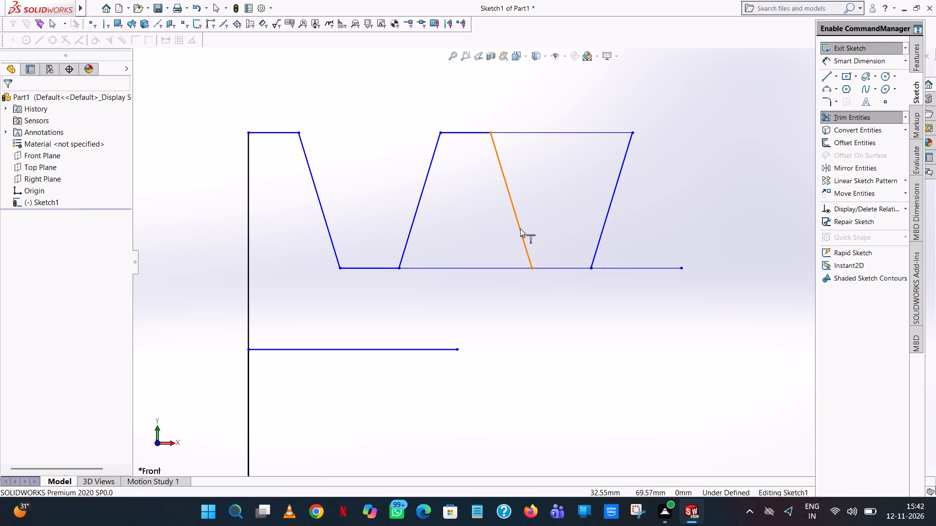
pyautogui.click(539, 250)
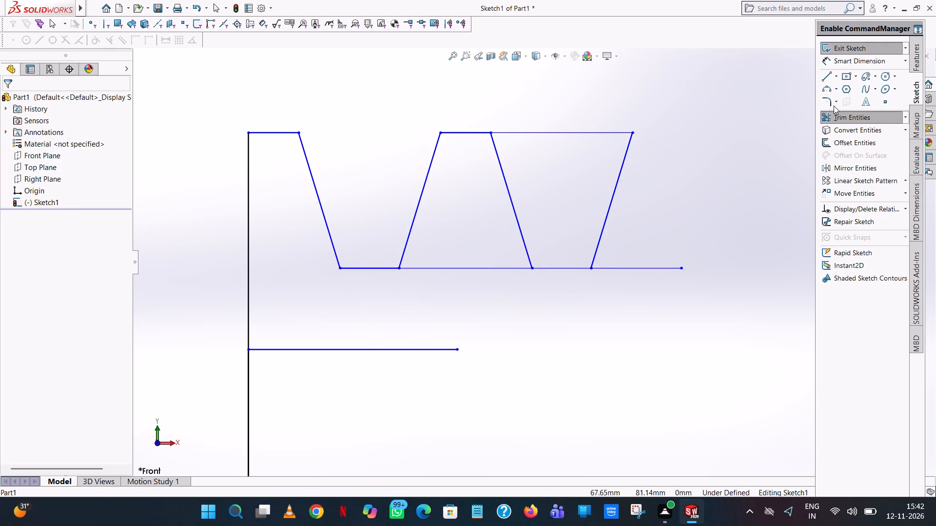
# Trim the bottom line beyond the second groove and between the grooves, and remove the 17 mm line across the second groove's opening.
pyautogui.click(905, 115)
pyautogui.click(890, 117)
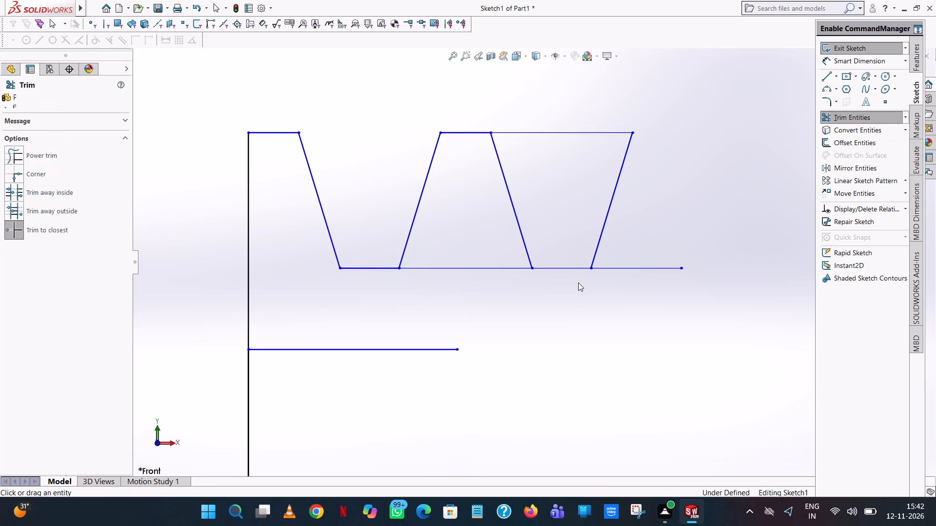
pyautogui.click(624, 265)
pyautogui.click(622, 269)
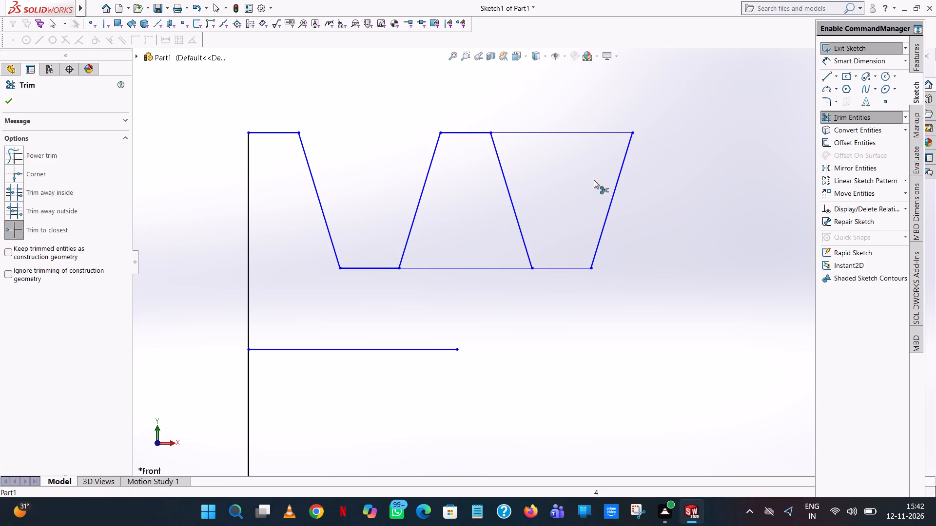
pyautogui.doubleClick(575, 128)
pyautogui.click(574, 131)
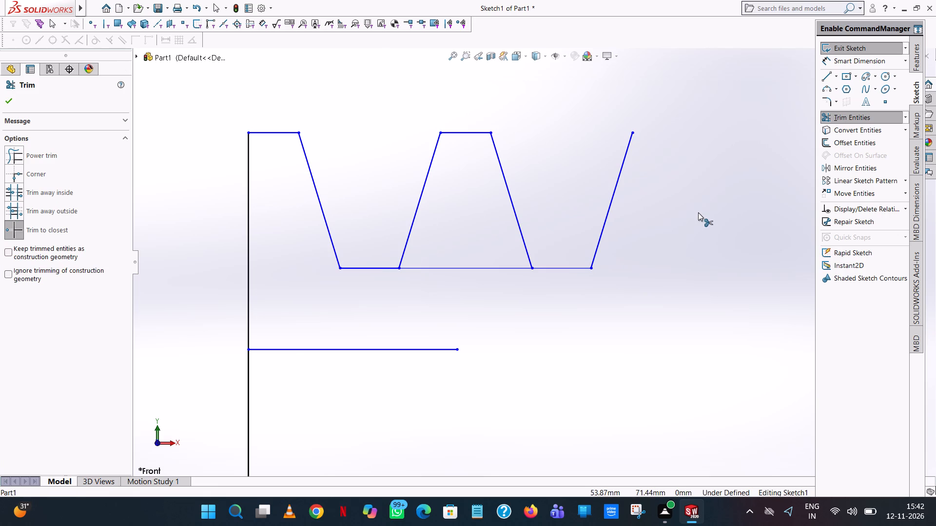
pyautogui.click(468, 267)
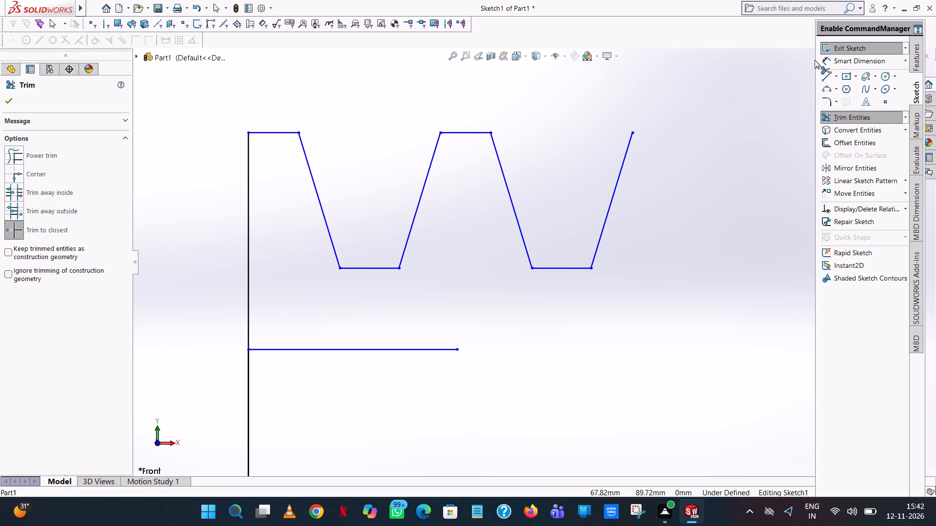
# Sketch a horizontal line from the second groove's outer upper end in positive X and set its length to 6 mm.
pyautogui.click(826, 77)
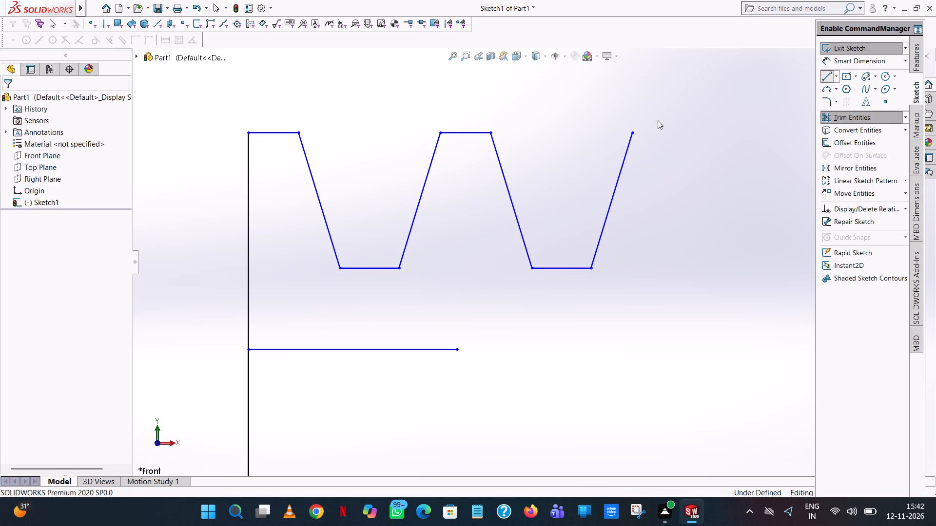
pyautogui.click(632, 133)
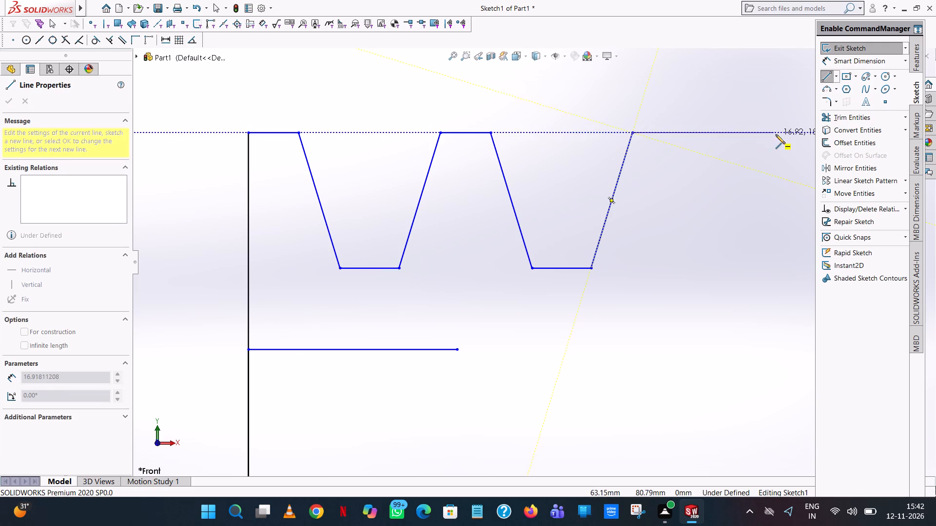
pyautogui.click(753, 133)
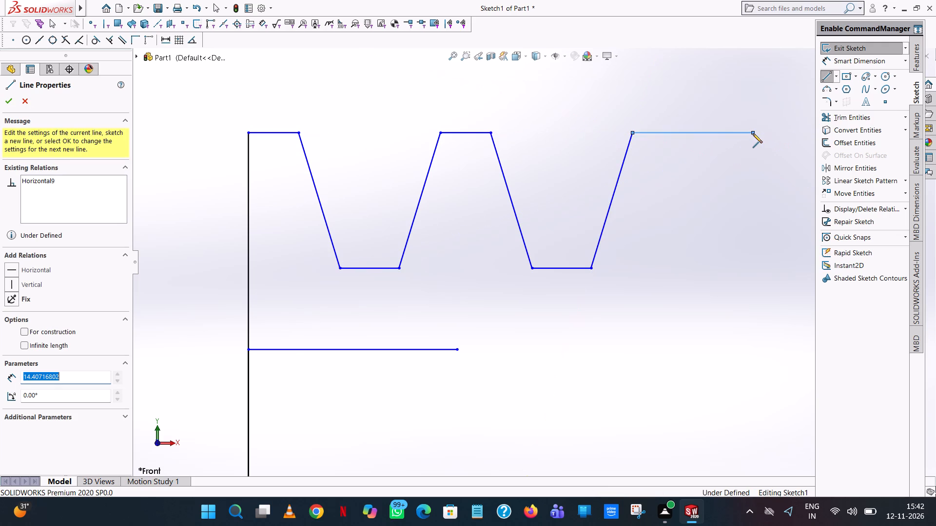
pyautogui.press('6')
pyautogui.press('Return')
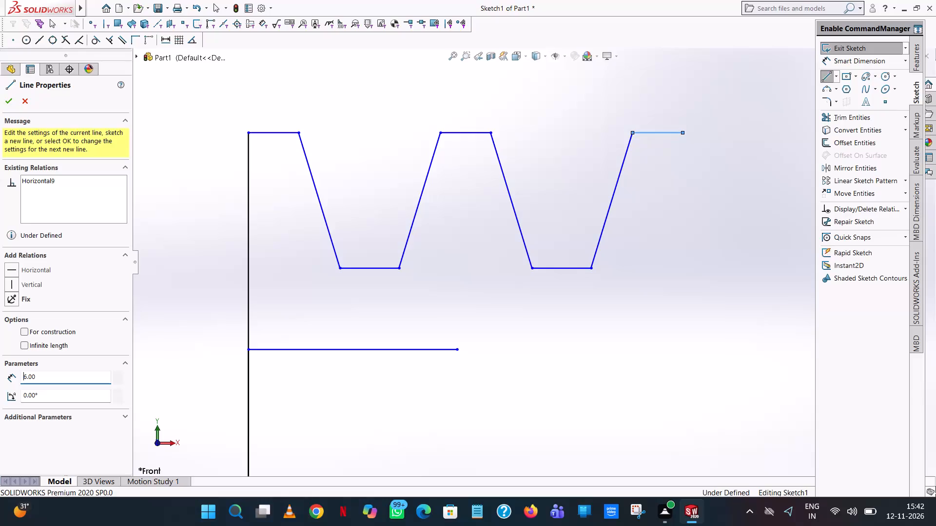
# Close the profile with an 81 mm vertical line down to the origin's level and a 52 mm horizontal line back to the origin.
pyautogui.scroll(4, 684, 274)
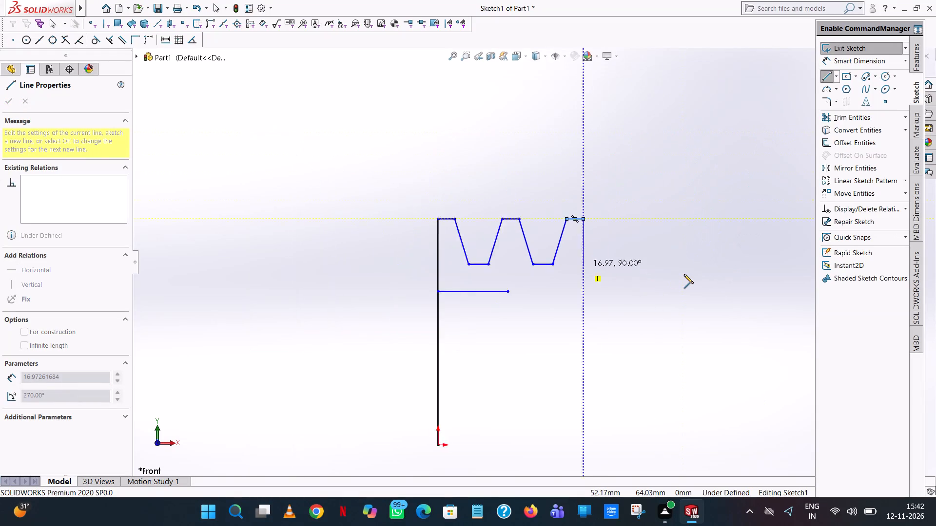
pyautogui.scroll(3, 684, 274)
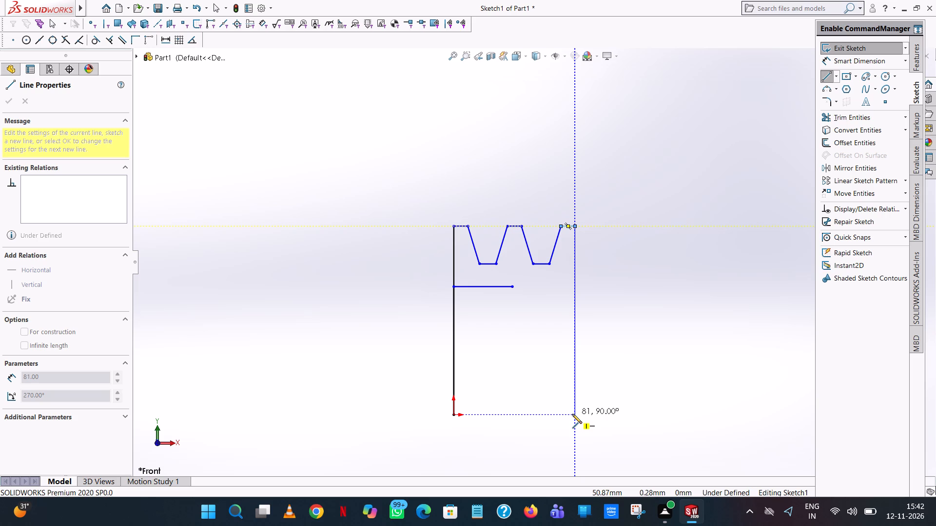
pyautogui.click(572, 414)
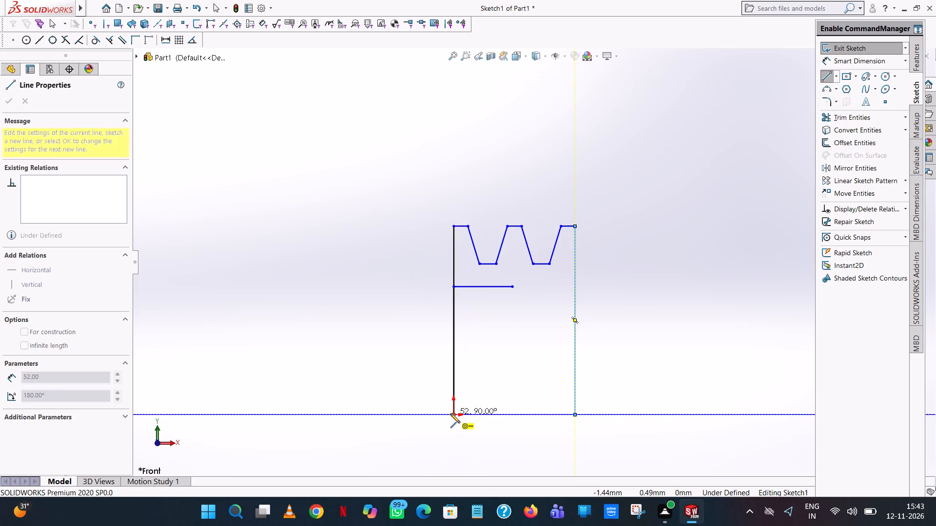
pyautogui.click(452, 414)
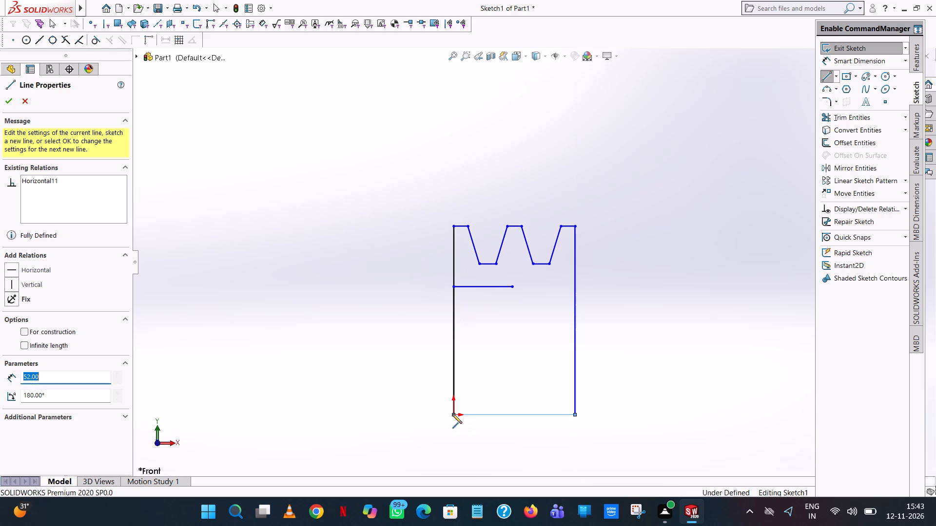
pyautogui.rightClick(452, 414)
pyautogui.click(494, 426)
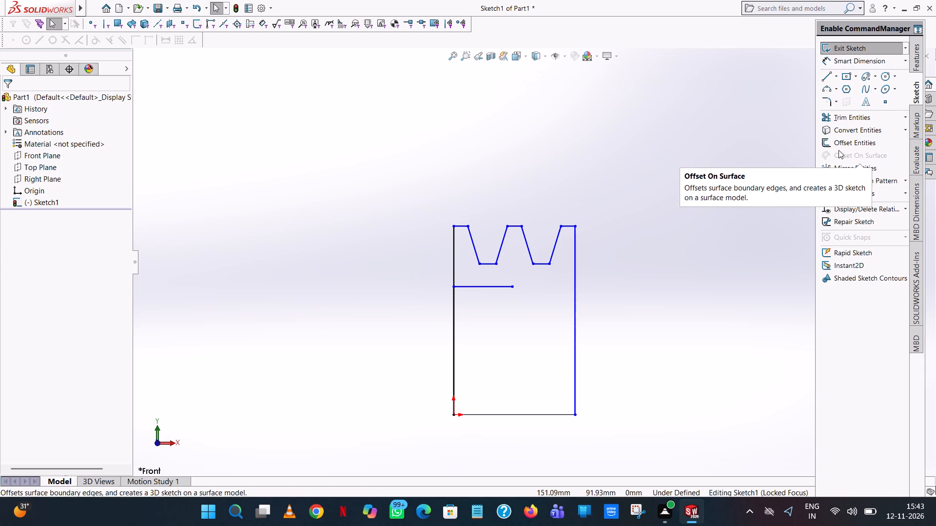
# Trim away the loose horizontal line below the first groove, inside the profile.
pyautogui.click(848, 114)
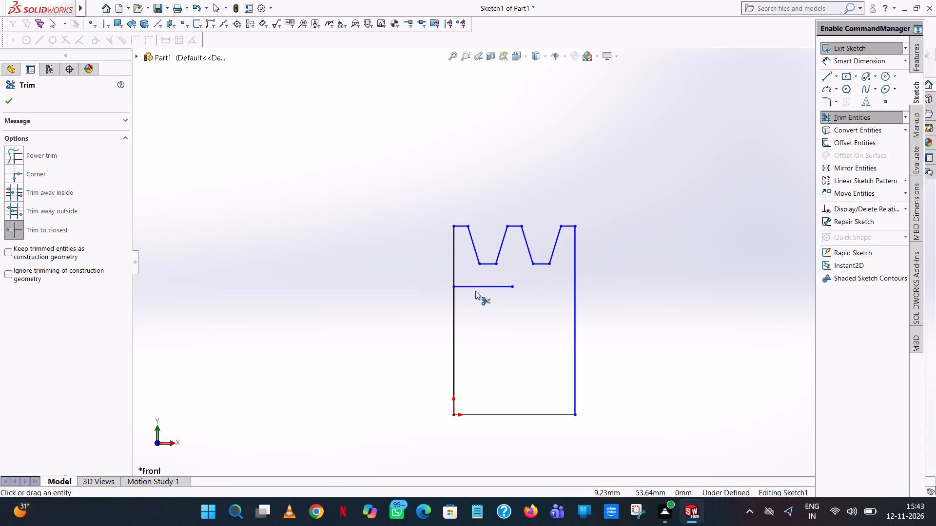
pyautogui.click(478, 287)
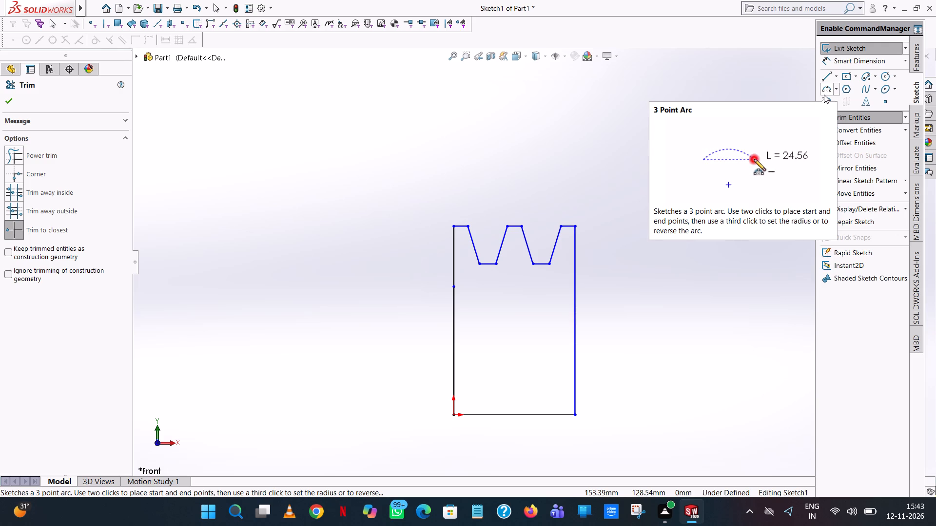
# Sketch a vertical line upward from the midpoint of the profile's 52 mm bottom line and set its length to 105 mm.
pyautogui.click(827, 73)
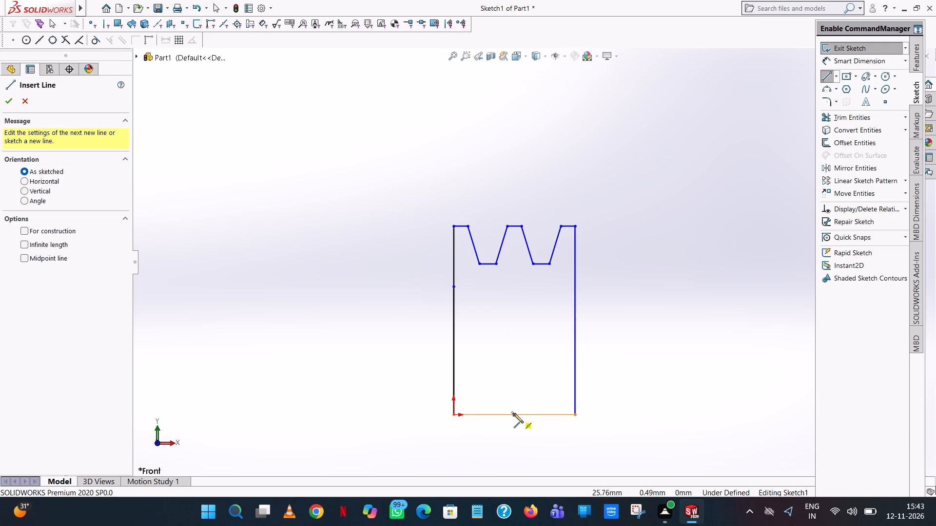
pyautogui.click(514, 413)
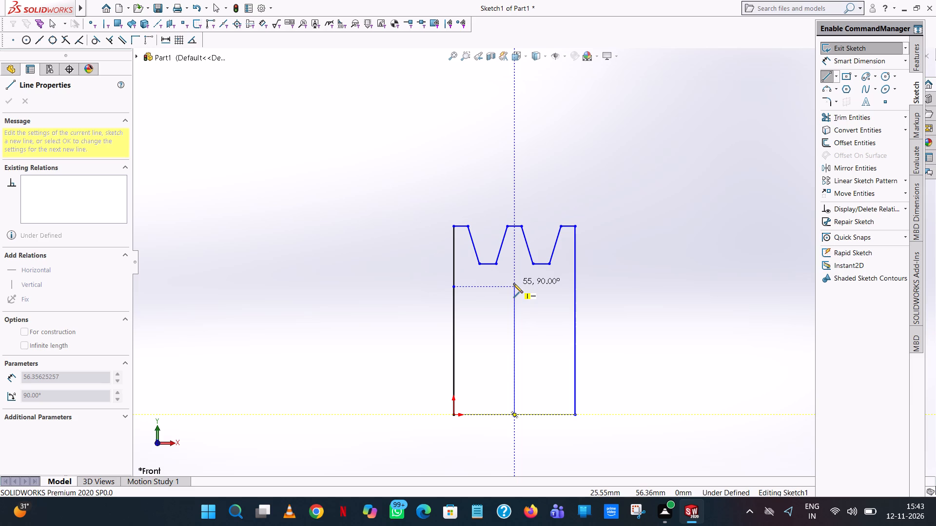
pyautogui.click(513, 283)
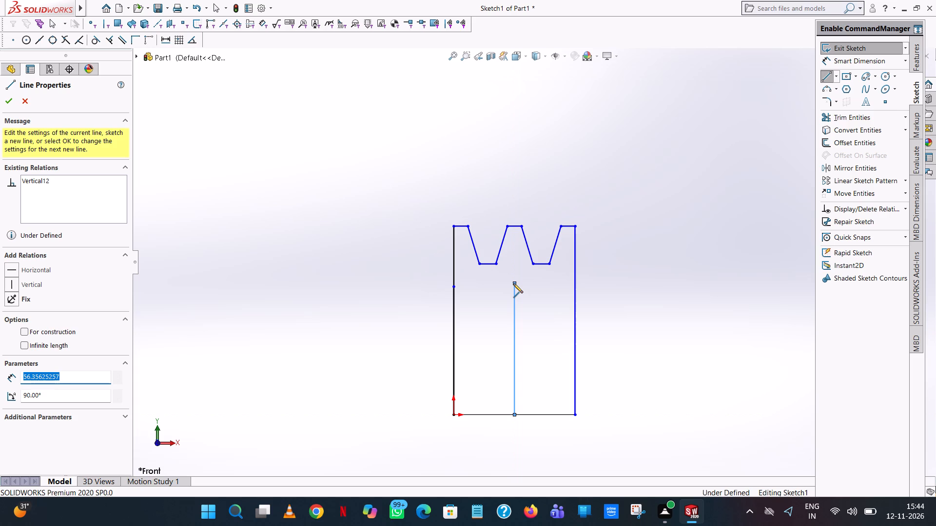
pyautogui.write('105')
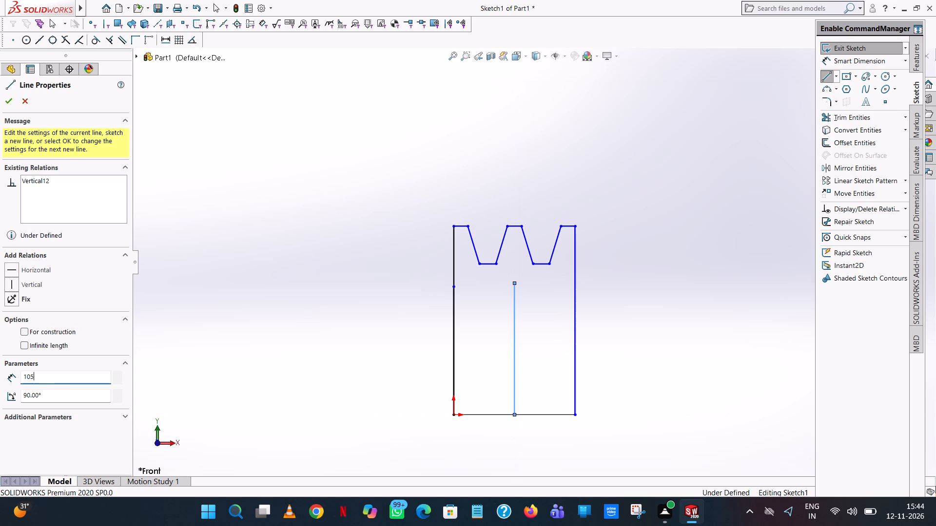
pyautogui.press('Return')
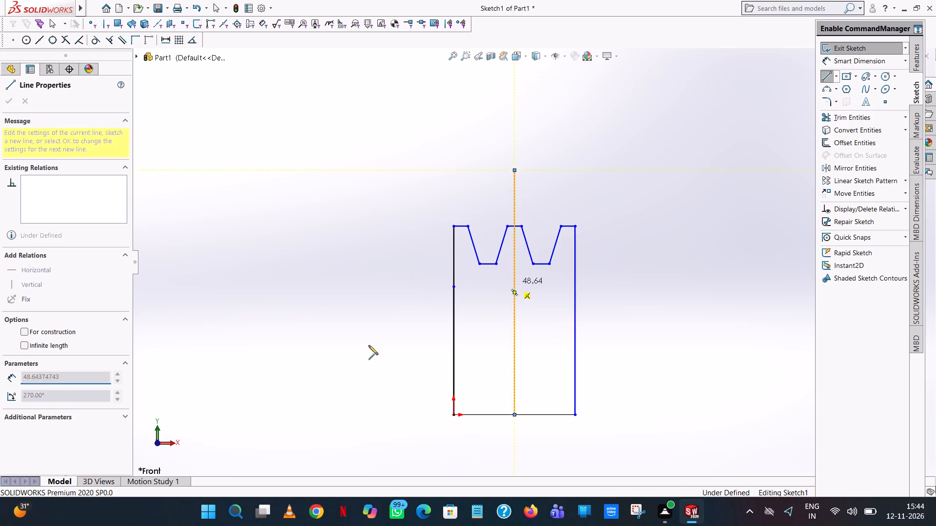
pyautogui.rightClick(372, 297)
pyautogui.click(389, 300)
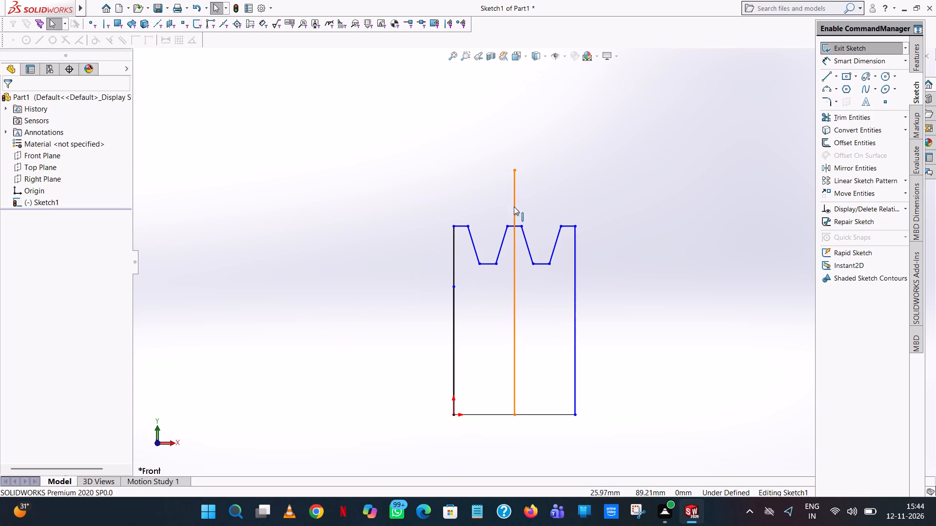
# Halve the vertical centre line's length by entering 105/2, making it 52.5 mm.
pyautogui.click(514, 207)
pyautogui.click(58, 325)
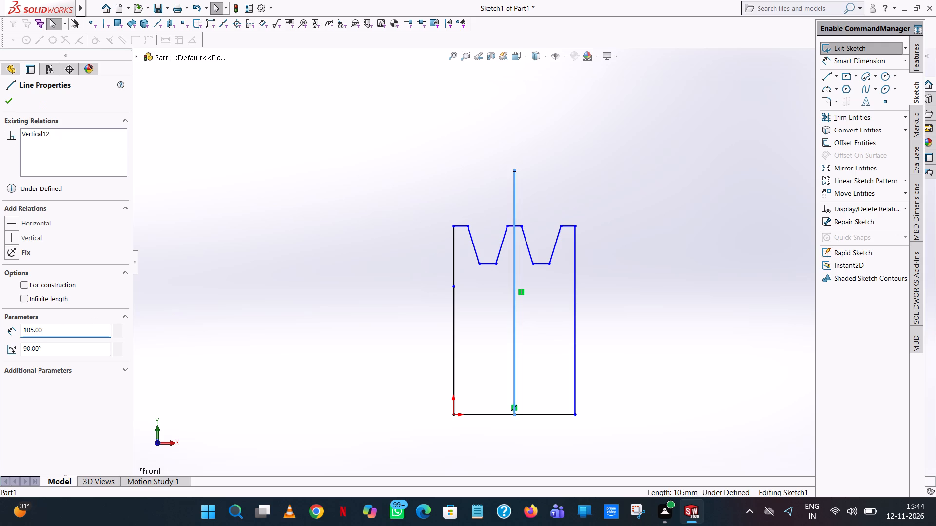
pyautogui.write('/2')
pyautogui.press('Return')
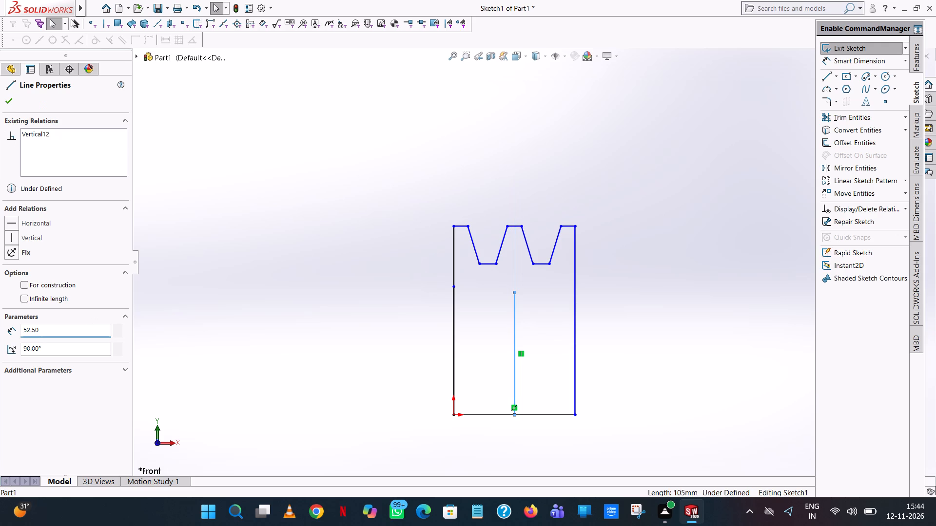
pyautogui.click(588, 158)
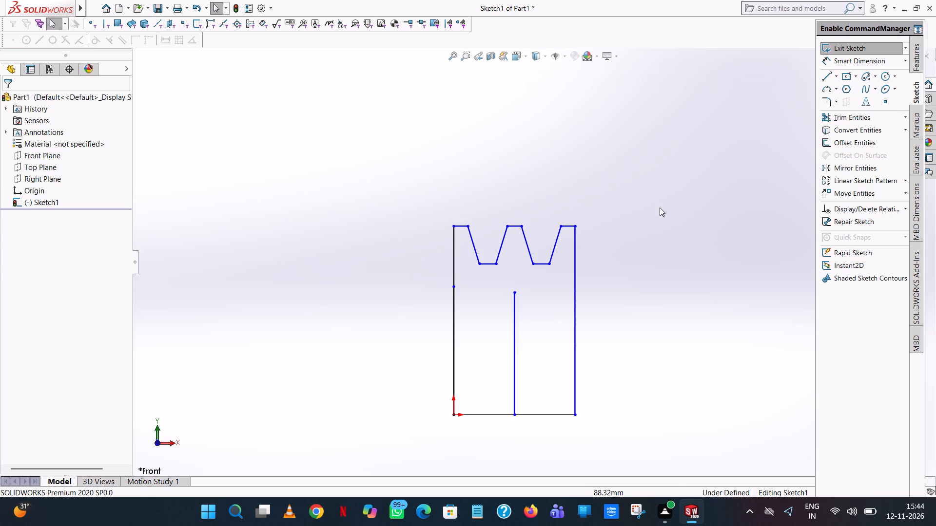
# Offset the vertical centre line by 7.5 mm in both directions, with dimensions added.
pyautogui.click(866, 145)
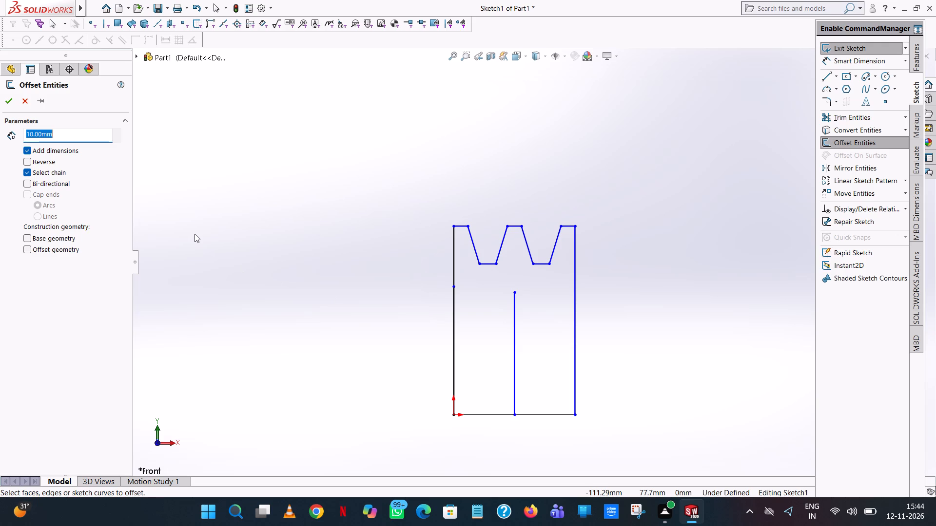
pyautogui.press('7')
pyautogui.press('.')
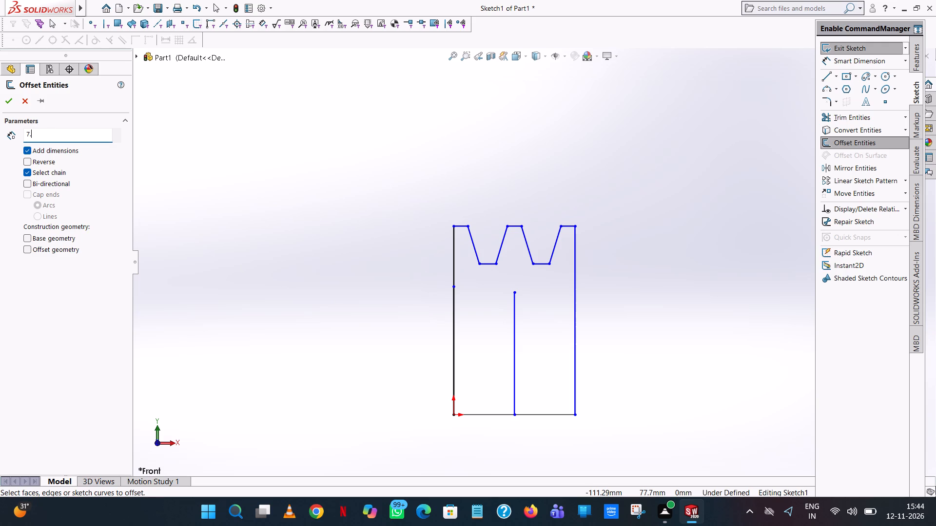
pyautogui.press('5')
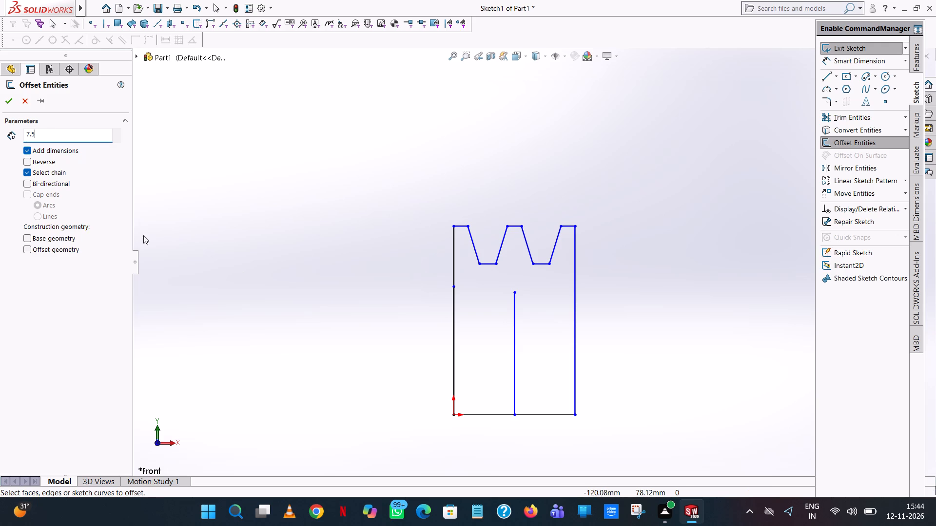
pyautogui.click(26, 182)
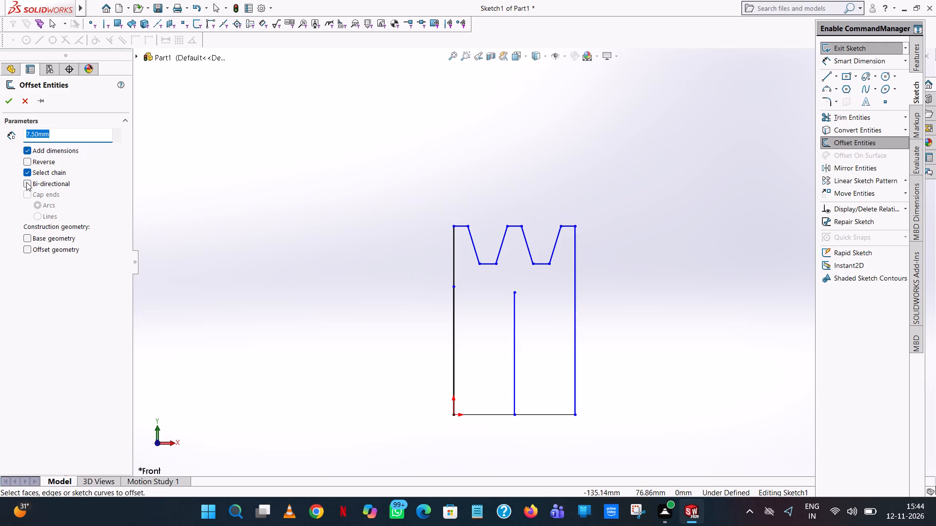
pyautogui.click(514, 319)
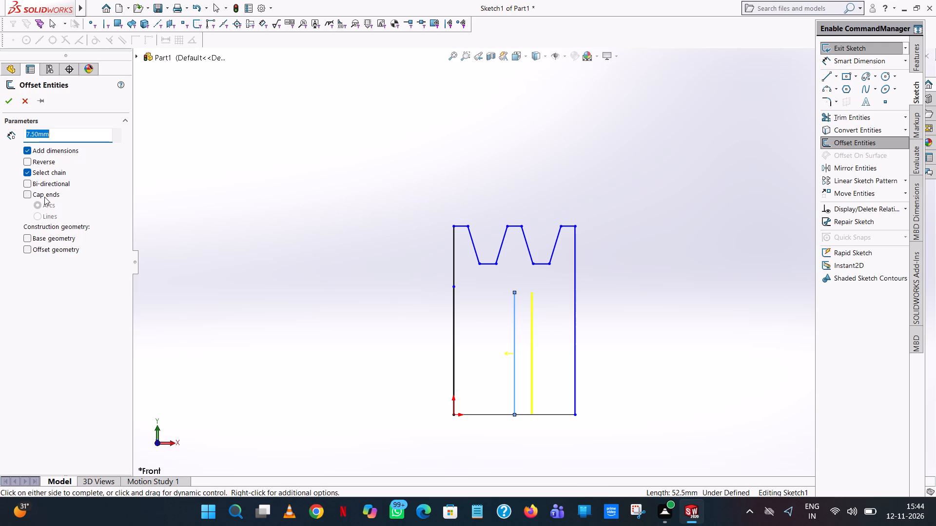
pyautogui.click(27, 186)
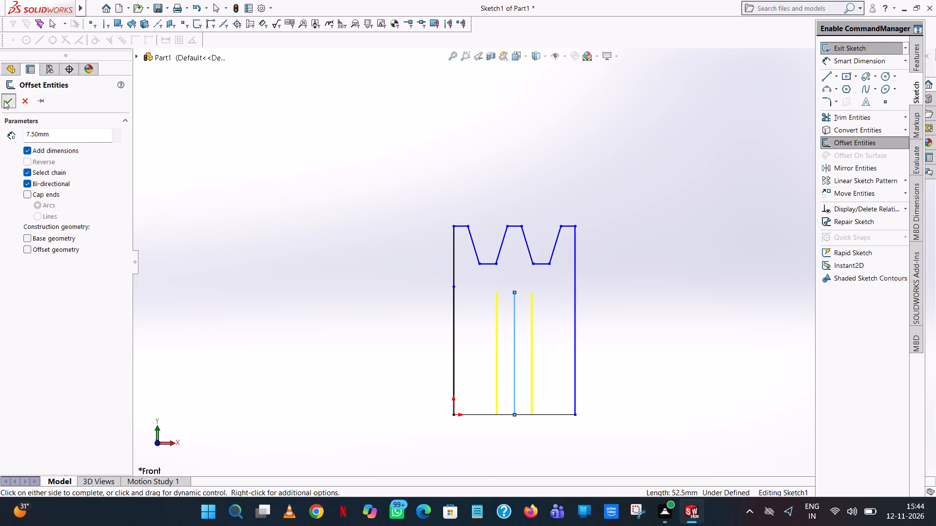
pyautogui.click(4, 100)
# Join the upper ends of the two offset lines with a 15 mm horizontal line.
pyautogui.click(824, 75)
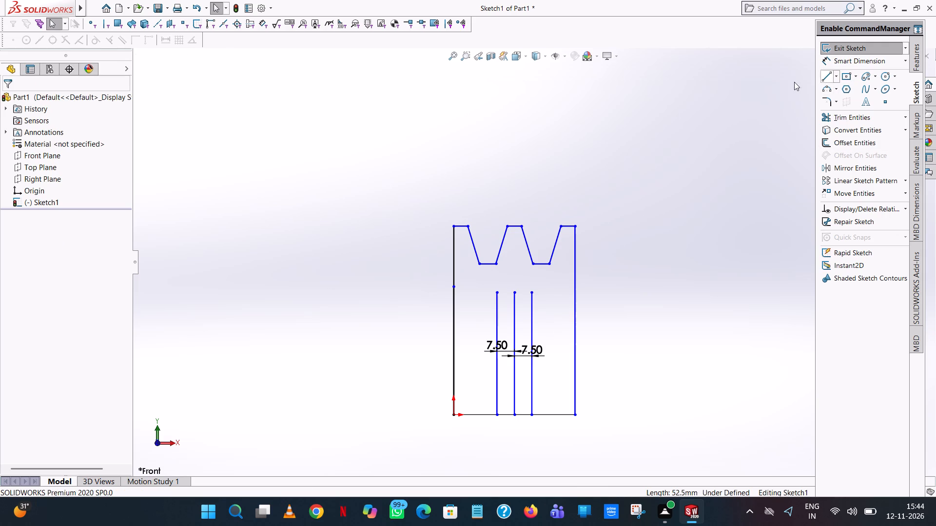
pyautogui.click(496, 293)
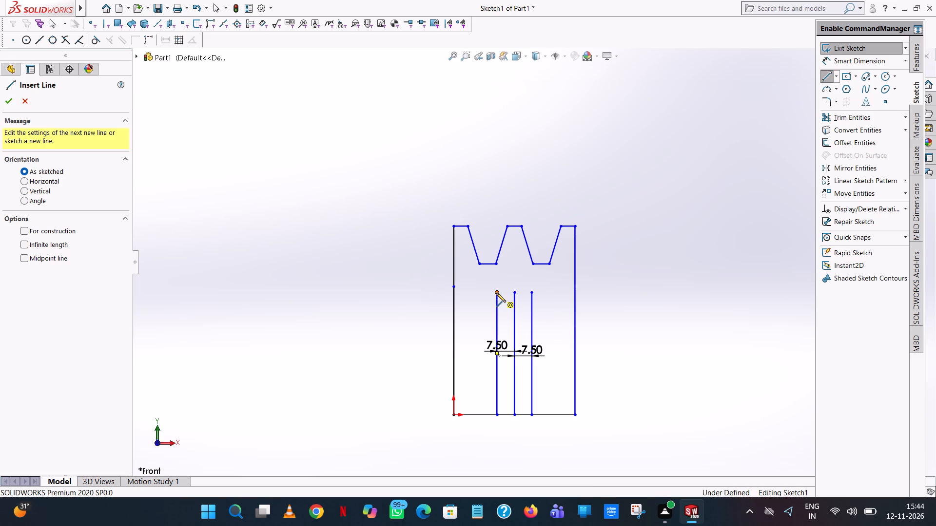
pyautogui.click(531, 293)
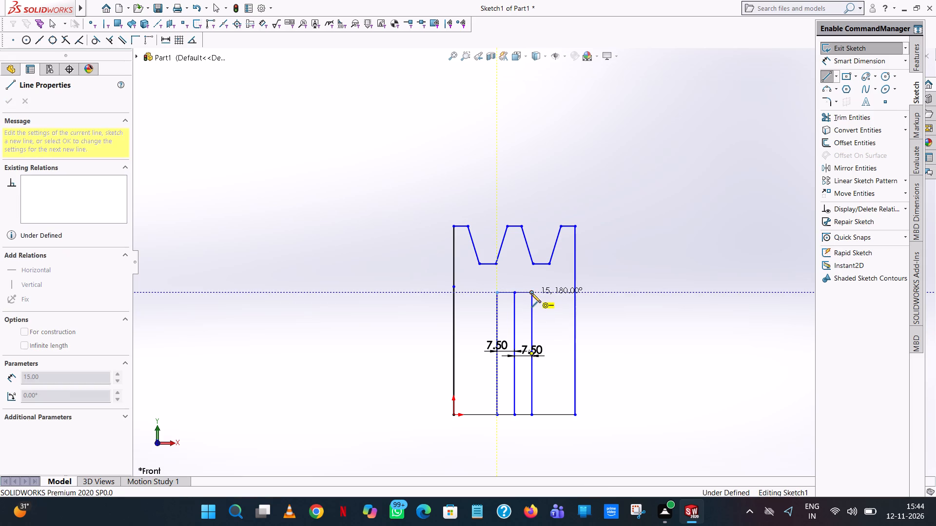
pyautogui.rightClick(532, 293)
pyautogui.click(561, 299)
# Trim away the vertical centre line between the two offset lines.
pyautogui.click(845, 115)
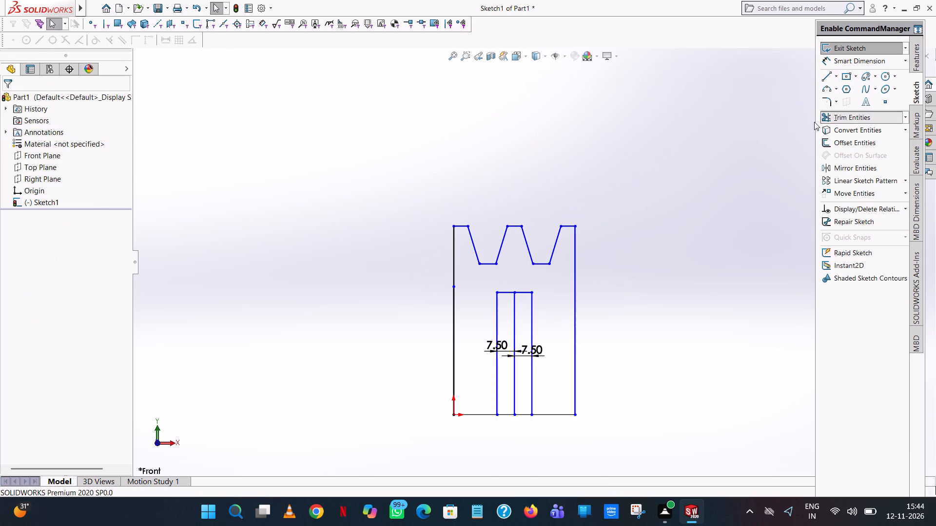
pyautogui.click(516, 321)
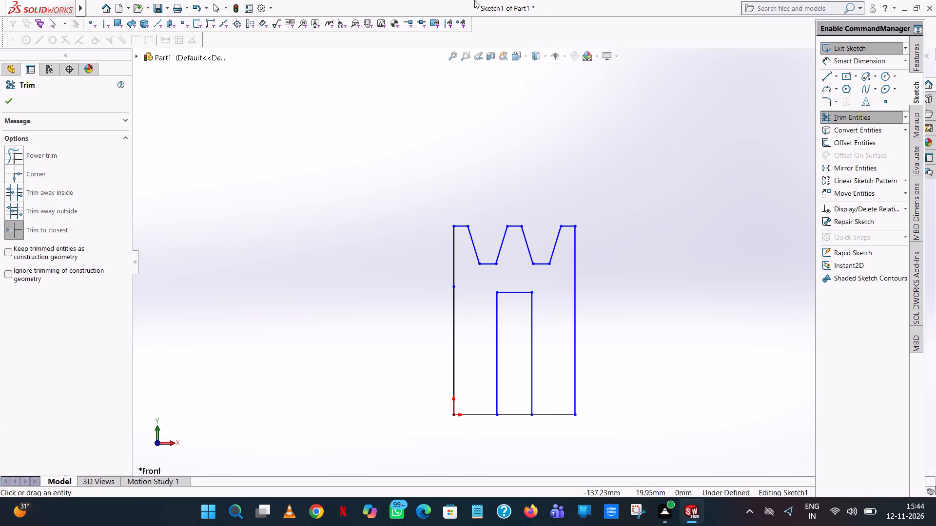
pyautogui.click(29, 96)
pyautogui.click(11, 105)
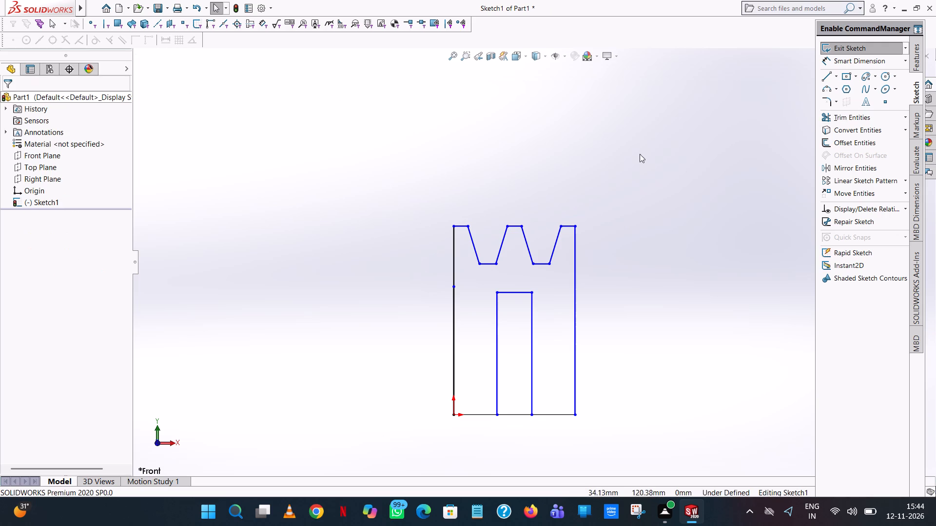
pyautogui.click(681, 164)
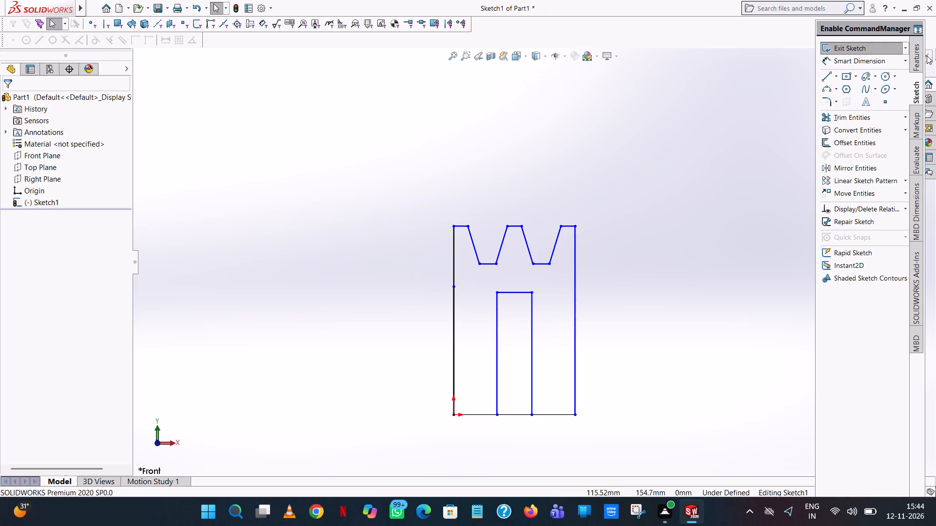
# Revolve the outer contour and the profile region around the inner rectangle 360 degrees about the bottom horizontal line.
pyautogui.click(920, 56)
pyautogui.click(853, 67)
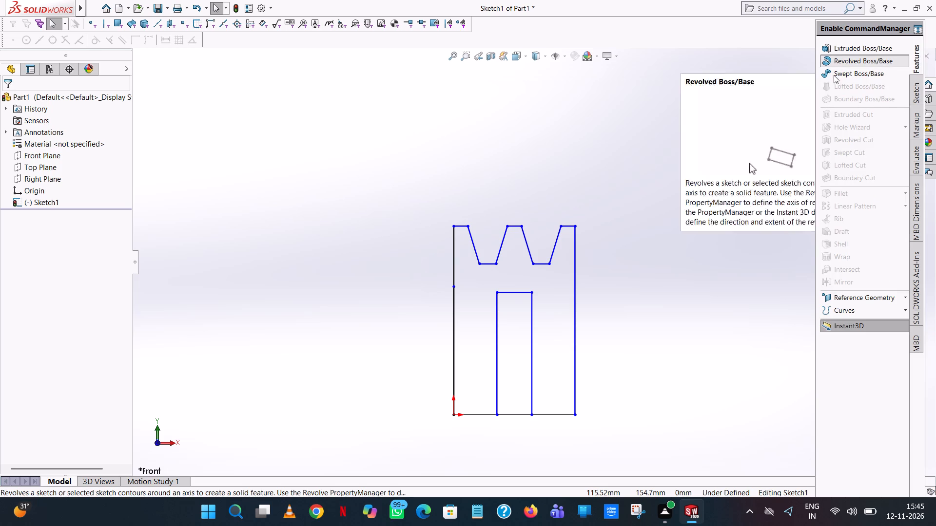
pyautogui.click(511, 408)
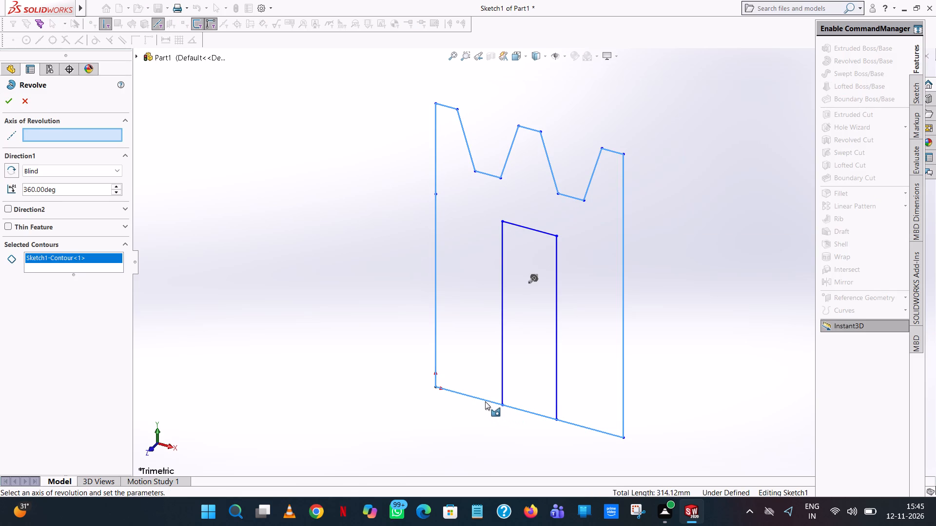
pyautogui.click(485, 400)
pyautogui.scroll(4, 487, 394)
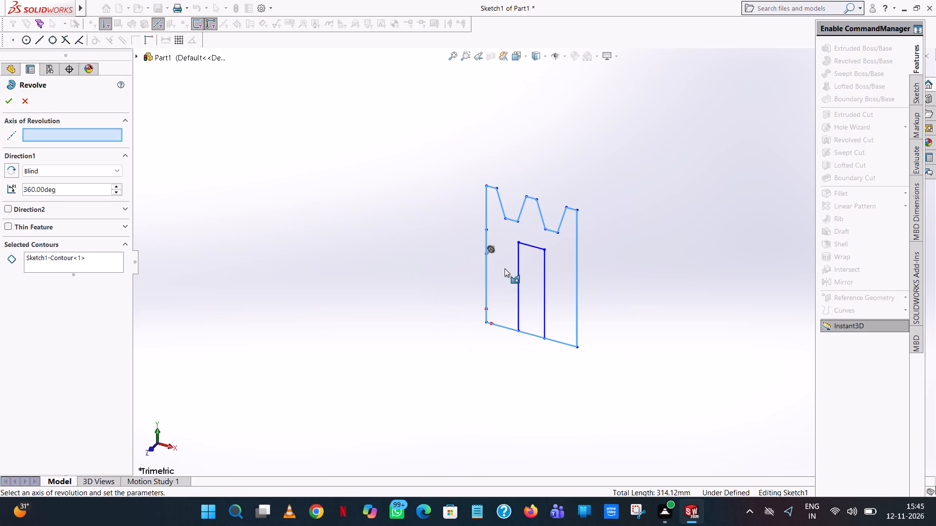
pyautogui.click(514, 253)
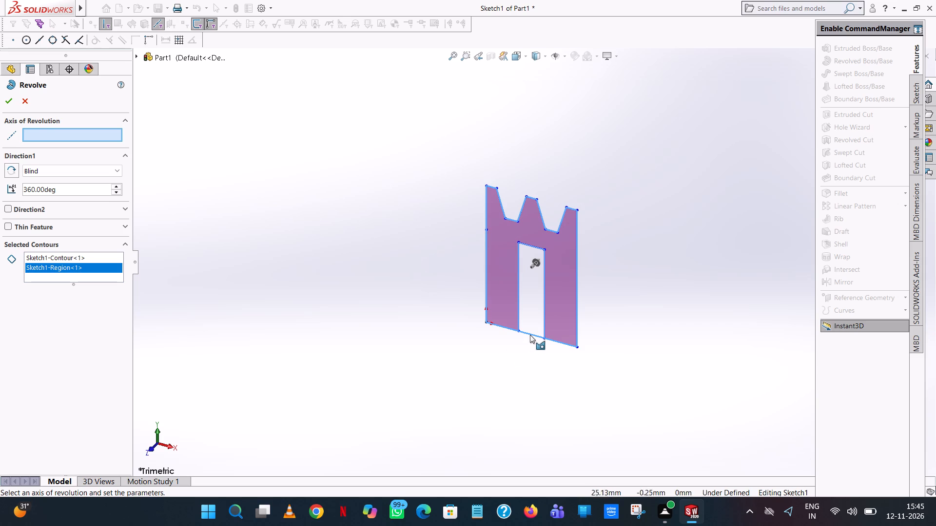
pyautogui.click(530, 334)
pyautogui.click(47, 137)
pyautogui.click(51, 134)
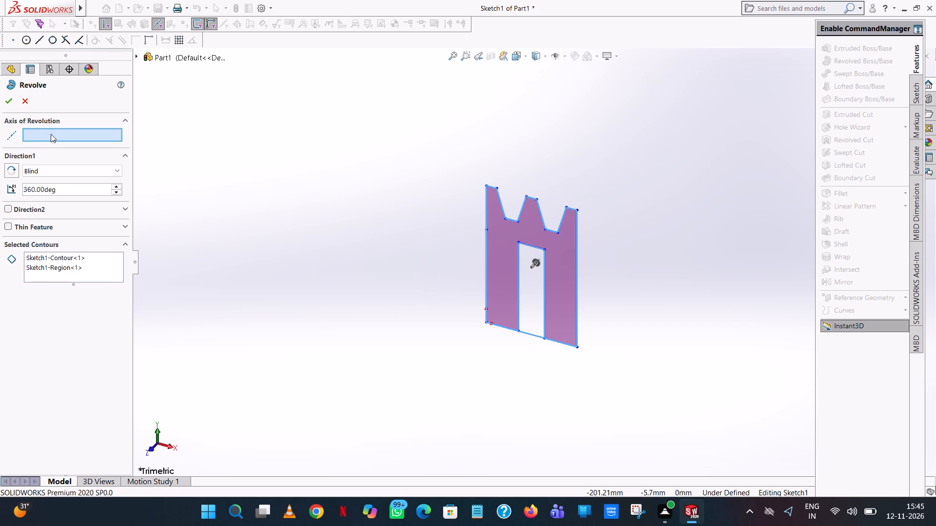
pyautogui.click(510, 328)
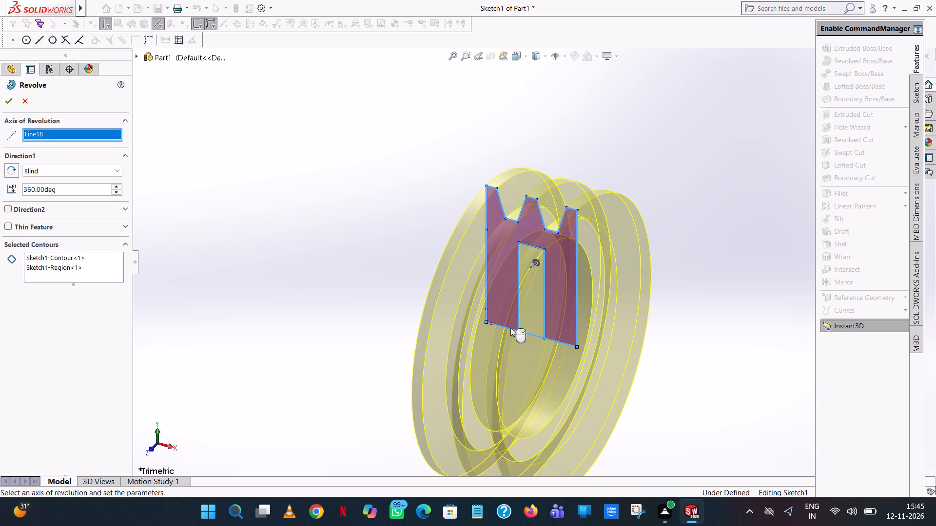
pyautogui.moveTo(328, 292); pyautogui.dragTo(356, 166, button='middle')
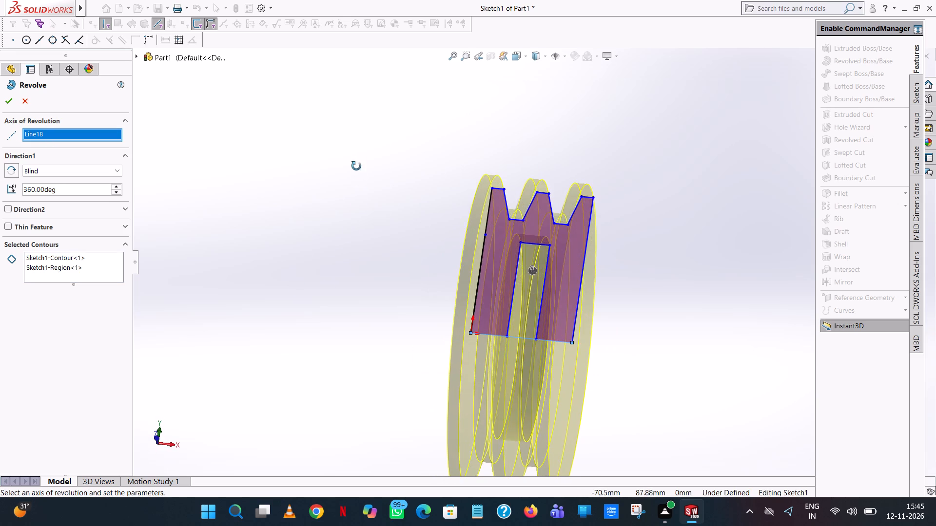
pyautogui.moveTo(356, 166); pyautogui.dragTo(372, 167, button='middle')
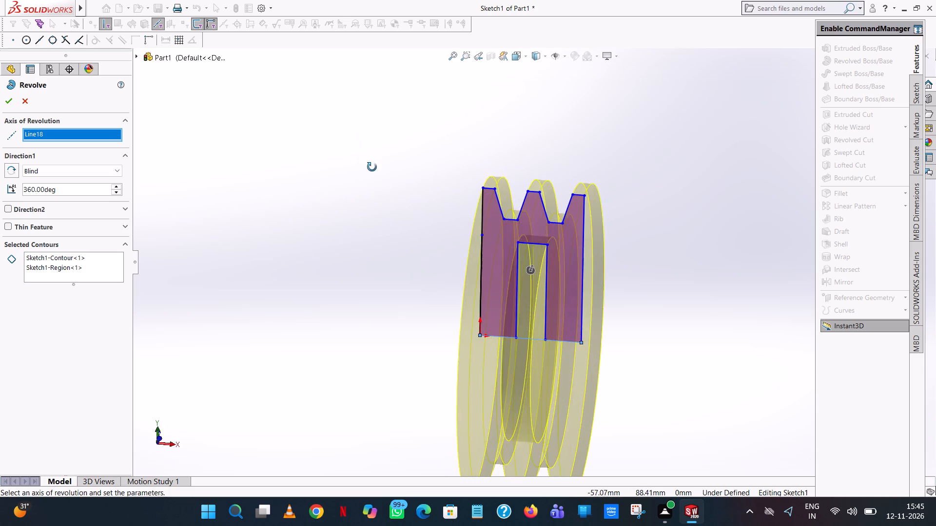
pyautogui.moveTo(372, 167); pyautogui.dragTo(365, 219, button='middle')
pyautogui.scroll(1, 365, 218)
pyautogui.click(16, 99)
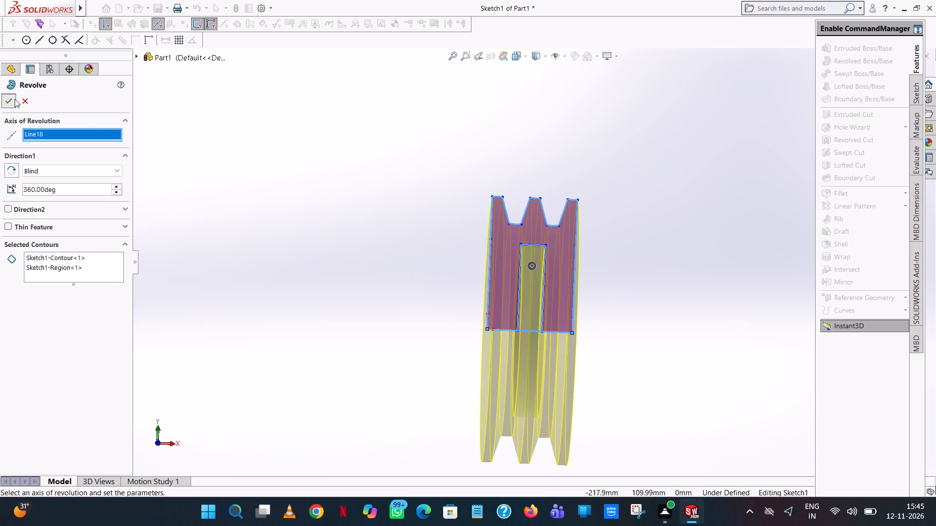
pyautogui.click(8, 102)
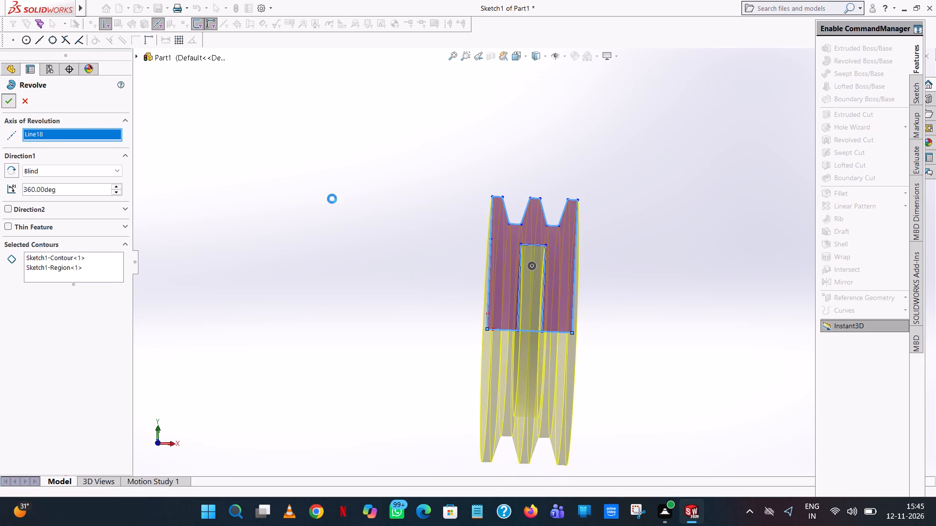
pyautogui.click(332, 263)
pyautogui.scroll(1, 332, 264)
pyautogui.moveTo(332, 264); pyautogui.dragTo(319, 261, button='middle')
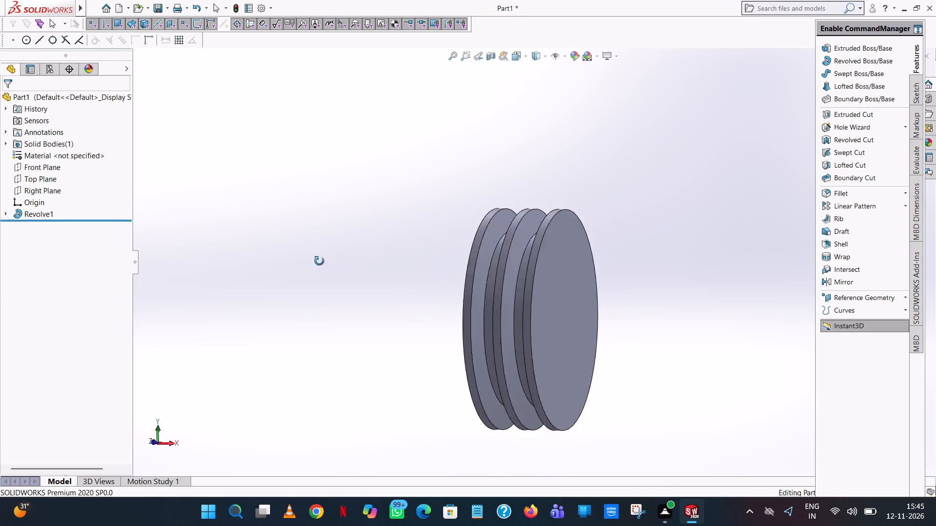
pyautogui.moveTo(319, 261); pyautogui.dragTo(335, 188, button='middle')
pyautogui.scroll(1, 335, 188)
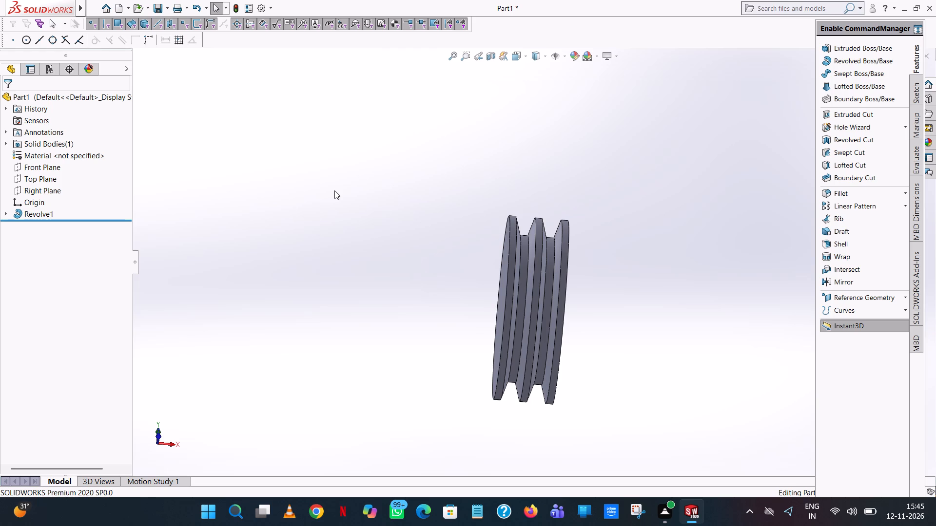
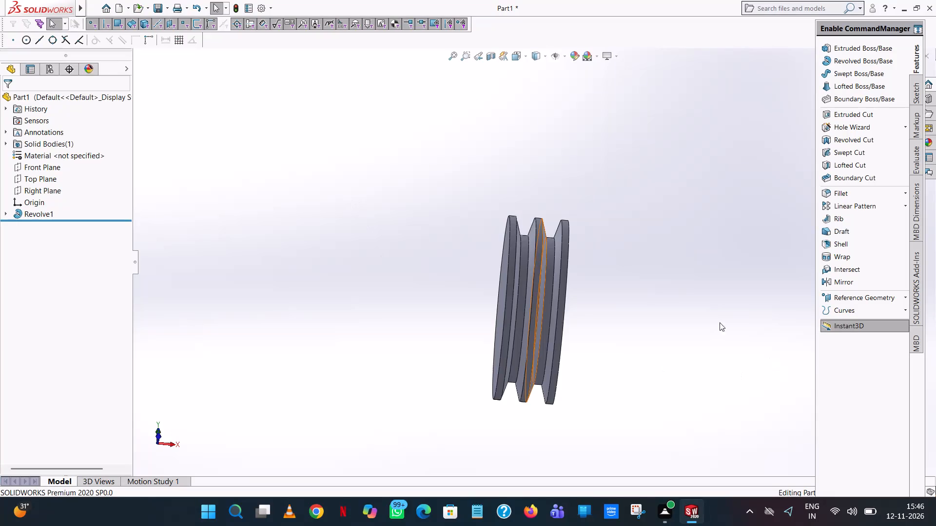
# Start an Extruded Cut sketch on one flat end face of the pulley and draw an origin-centred circle with a 55 mm radius.
pyautogui.moveTo(665, 286); pyautogui.dragTo(567, 235, button='middle')
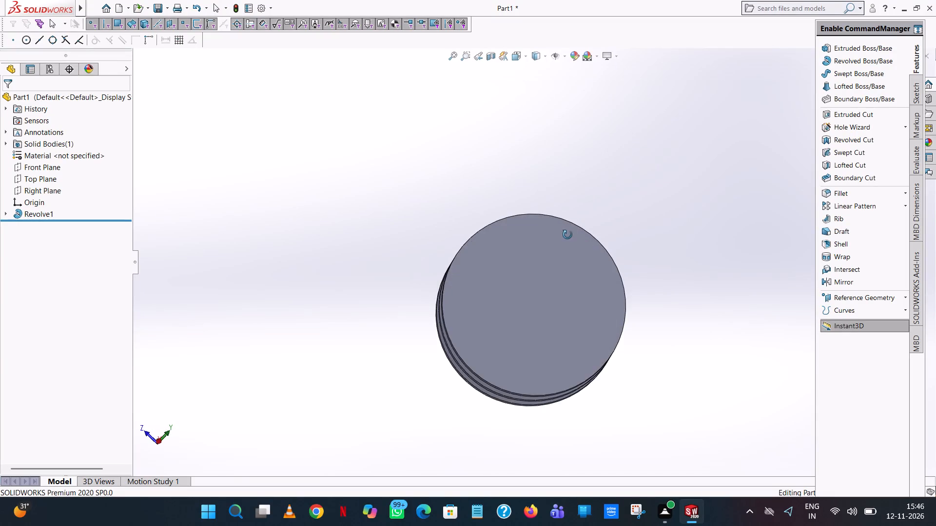
pyautogui.moveTo(567, 235); pyautogui.dragTo(558, 274, button='middle')
pyautogui.click(851, 120)
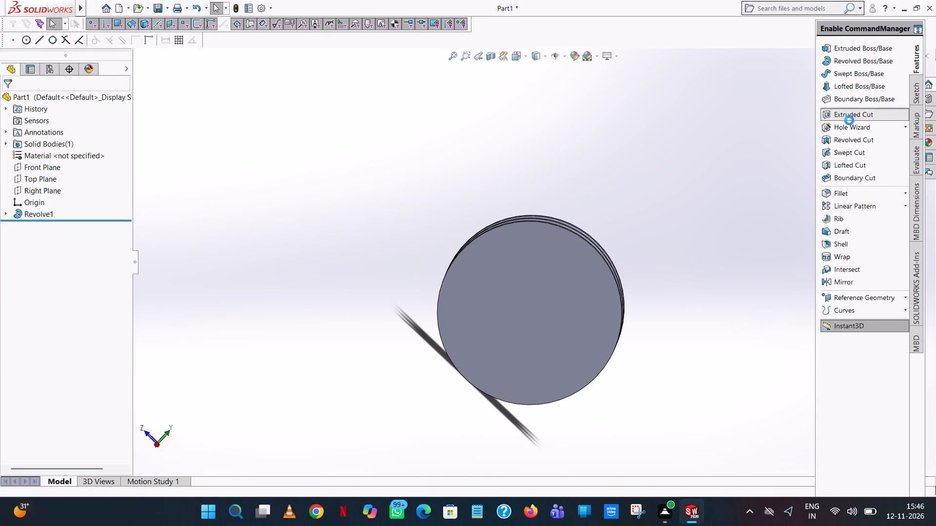
pyautogui.click(522, 294)
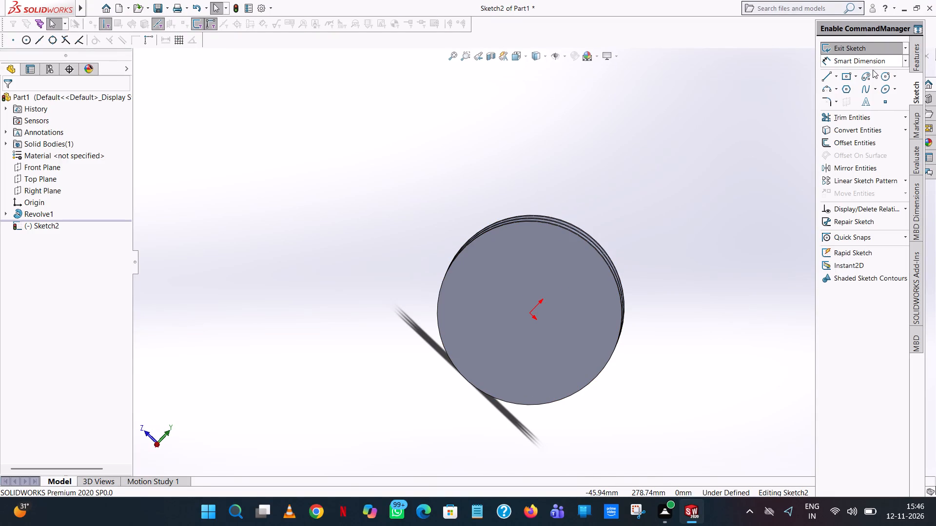
pyautogui.click(885, 78)
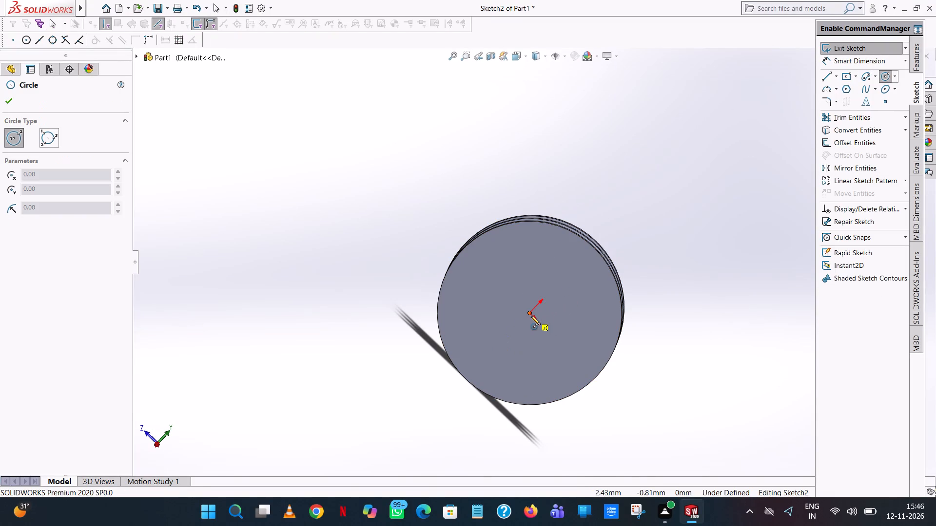
pyautogui.click(531, 316)
pyautogui.click(566, 262)
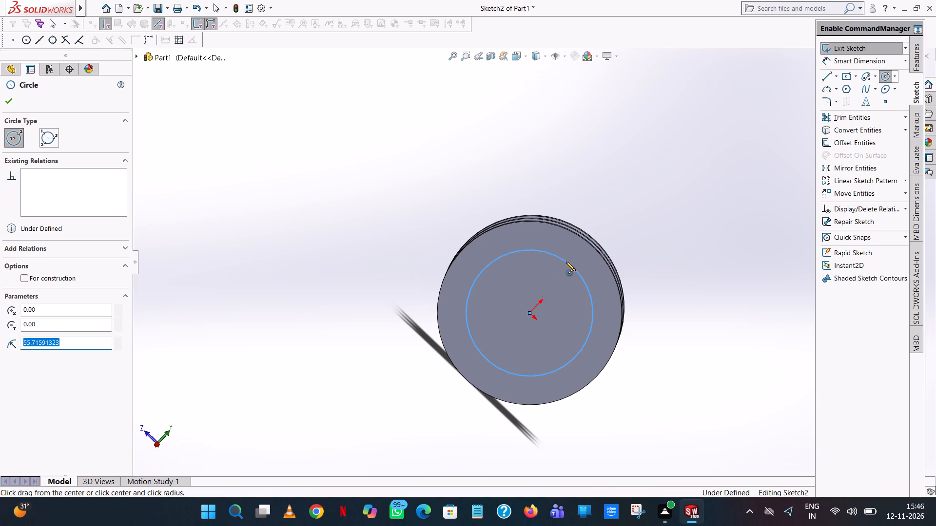
pyautogui.write('110/2')
pyautogui.press('Return')
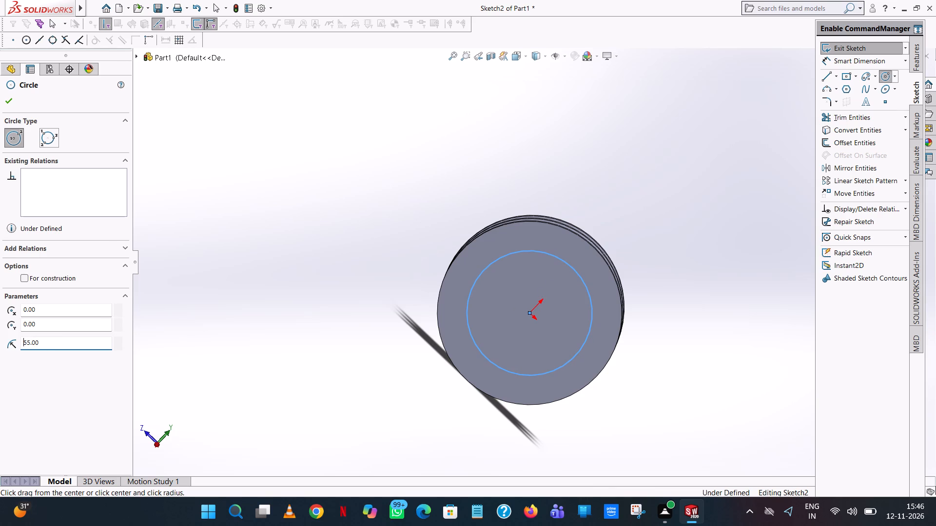
pyautogui.rightClick(624, 164)
pyautogui.click(637, 171)
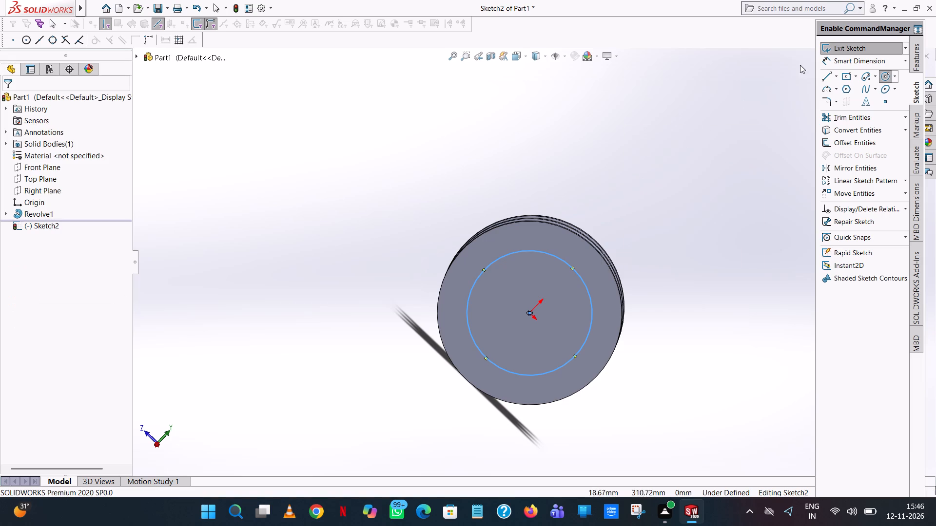
# Add a diameter dimension to the circle sketched on the end face and accept its value.
pyautogui.click(845, 64)
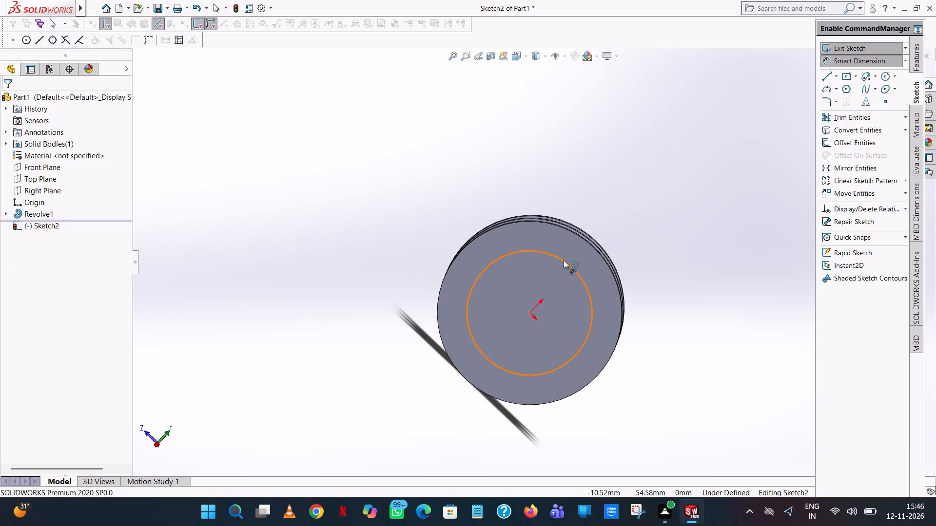
pyautogui.click(564, 260)
pyautogui.click(649, 117)
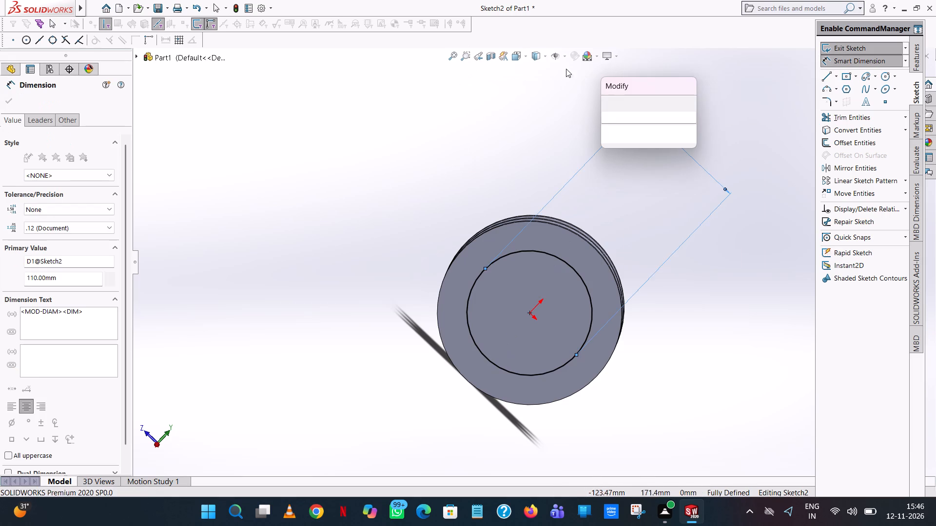
pyautogui.click(605, 100)
pyautogui.click(408, 162)
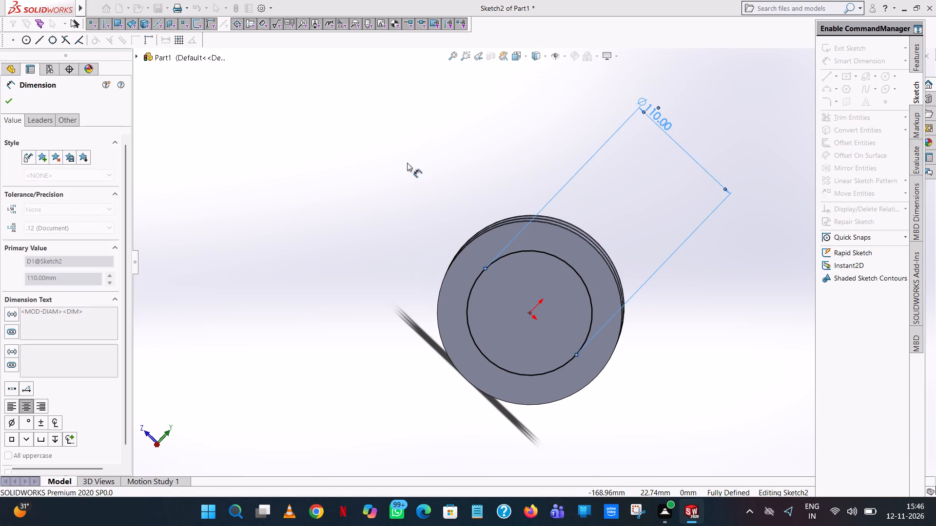
# Cut the circle from the sketch plane into the pulley as a blind recess 19.5 mm deep.
pyautogui.scroll(1, 407, 163)
pyautogui.moveTo(407, 163); pyautogui.dragTo(499, 354, button='middle')
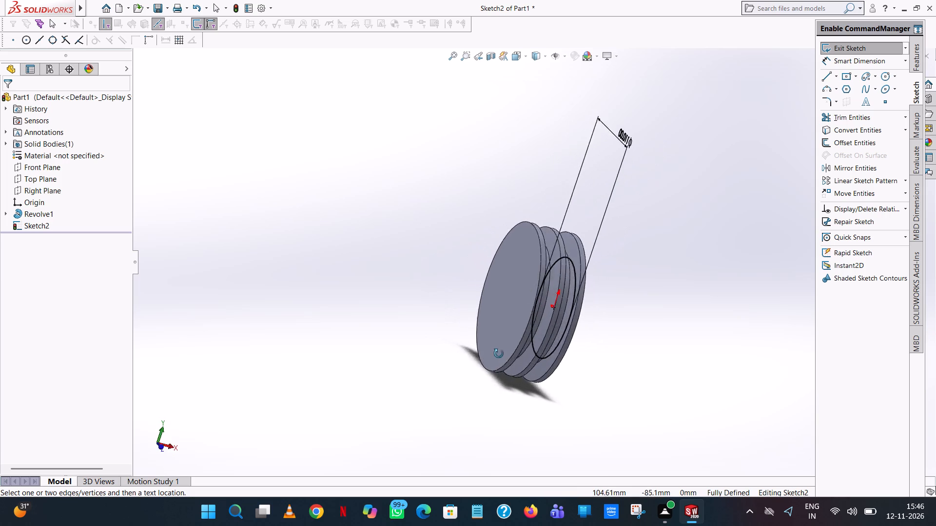
pyautogui.moveTo(499, 354); pyautogui.dragTo(488, 306, button='middle')
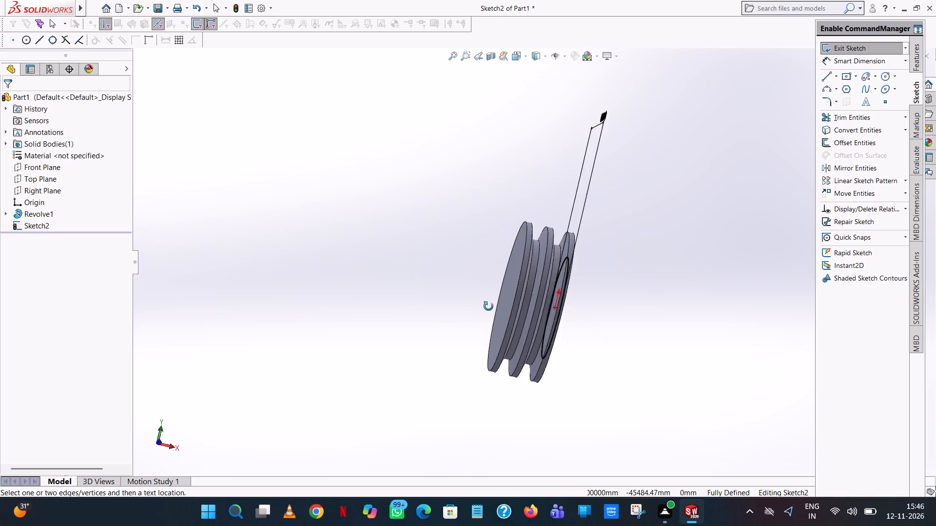
pyautogui.moveTo(488, 306); pyautogui.dragTo(472, 370, button='middle')
pyautogui.click(916, 58)
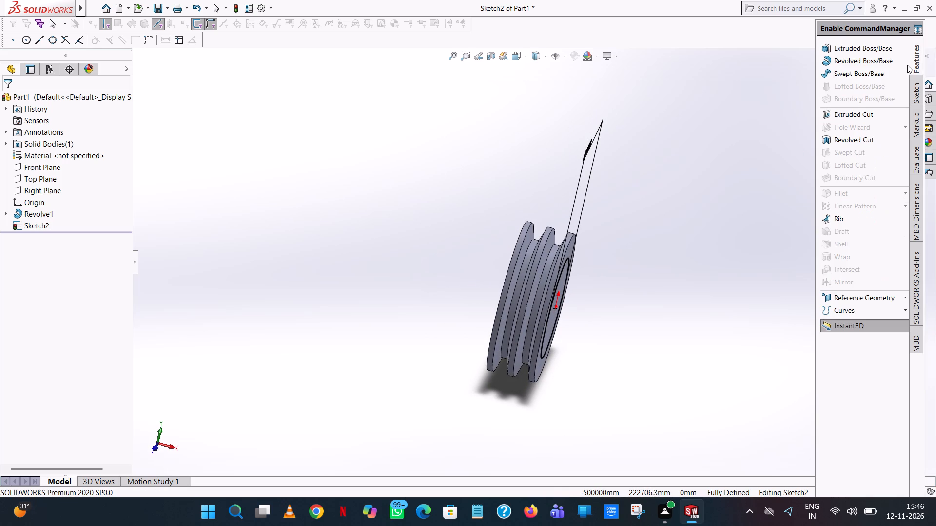
pyautogui.click(827, 112)
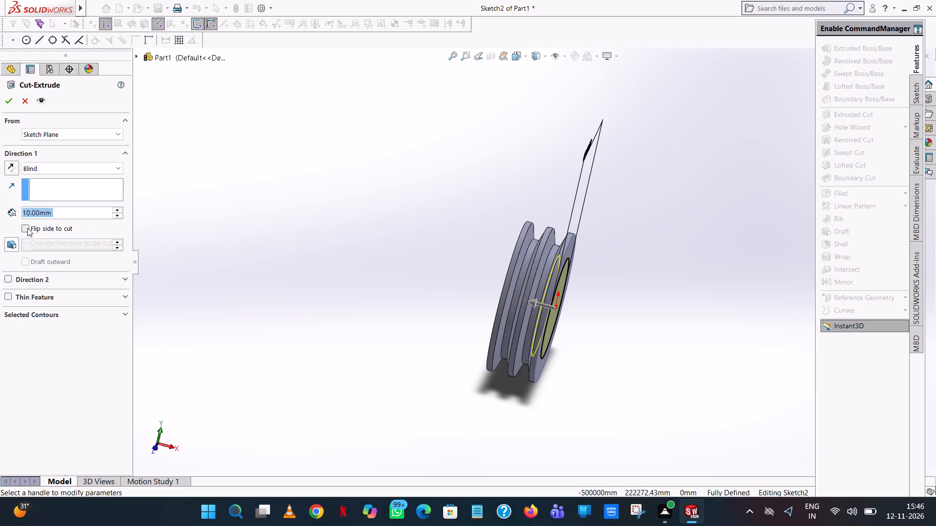
pyautogui.write('19.5')
pyautogui.press('Return')
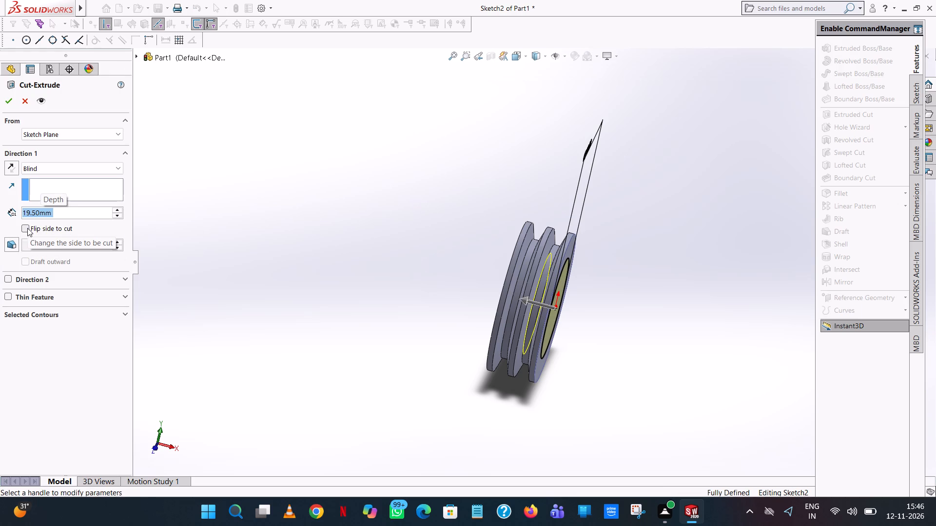
pyautogui.click(7, 96)
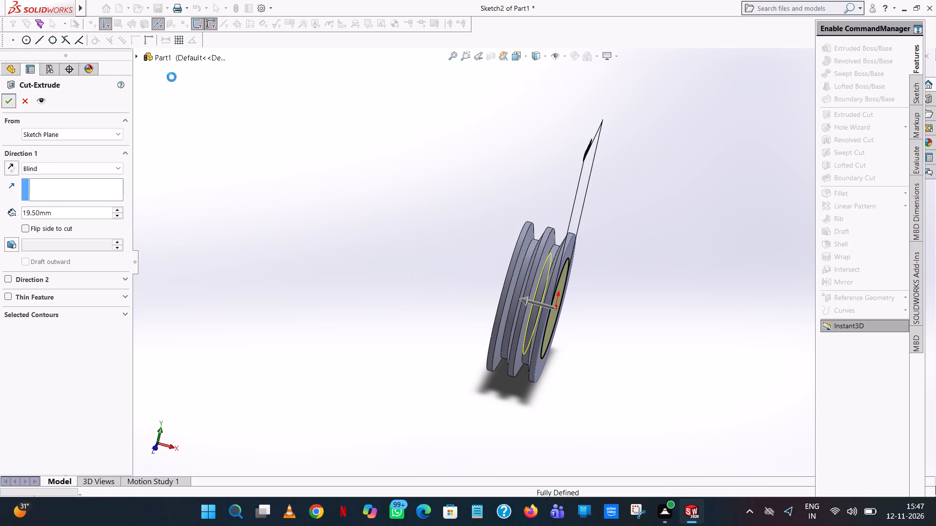
pyautogui.click(586, 156)
# Start an Extruded Cut sketch on the opposite, uncut end face and draw an origin-centred circle with a 55 mm radius.
pyautogui.scroll(1, 585, 218)
pyautogui.moveTo(573, 202); pyautogui.dragTo(551, 82, button='middle')
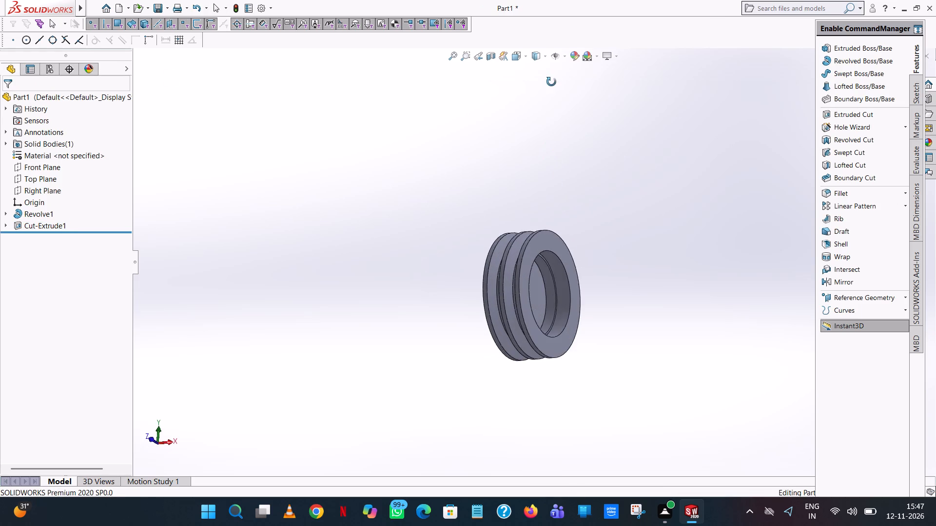
pyautogui.moveTo(551, 82); pyautogui.dragTo(526, 137, button='middle')
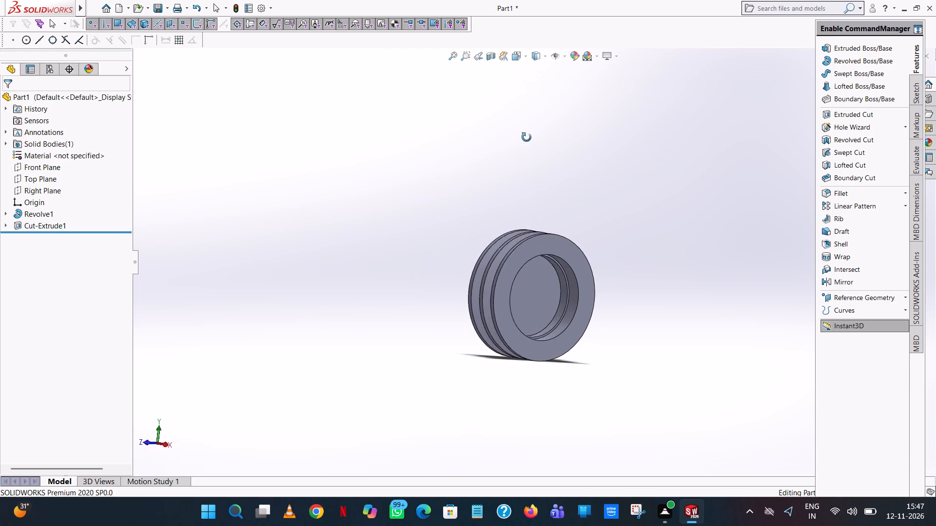
pyautogui.moveTo(526, 137); pyautogui.dragTo(582, 137, button='middle')
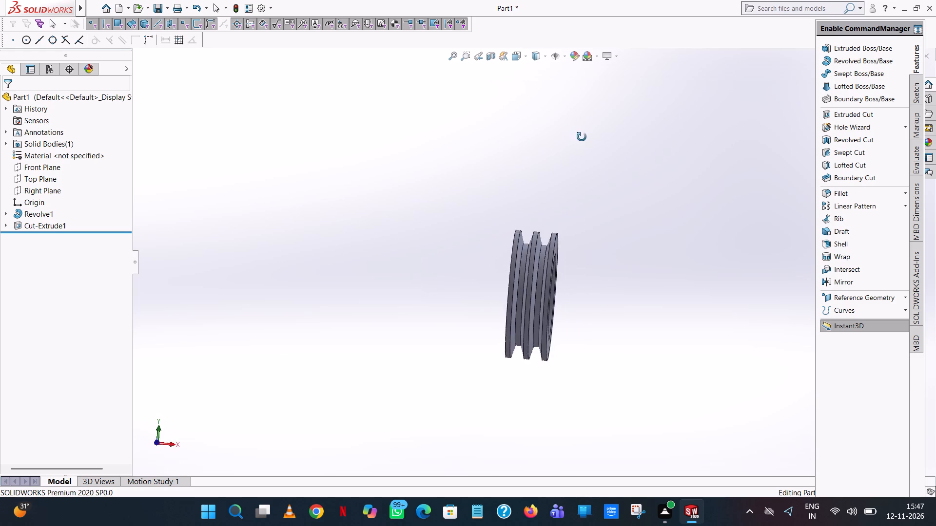
pyautogui.moveTo(582, 137); pyautogui.dragTo(663, 230, button='middle')
pyautogui.scroll(1, 663, 230)
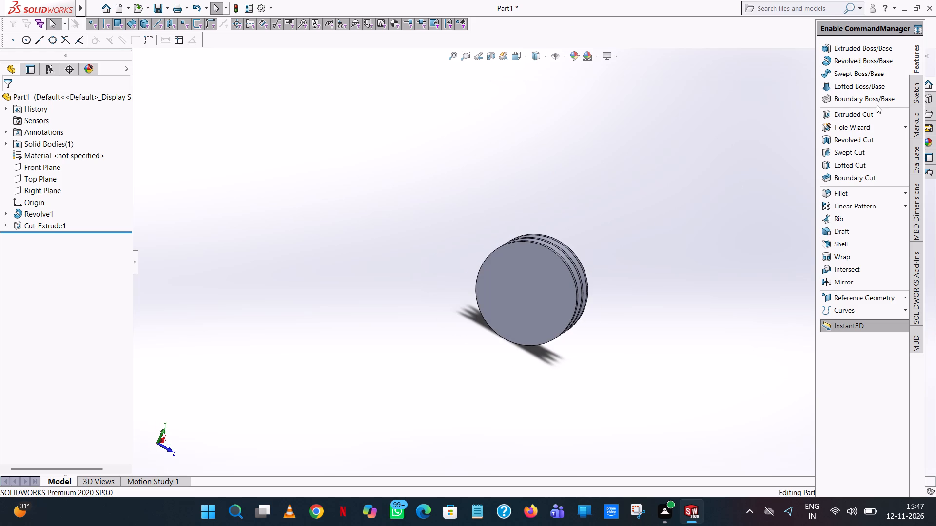
pyautogui.click(865, 113)
pyautogui.click(541, 298)
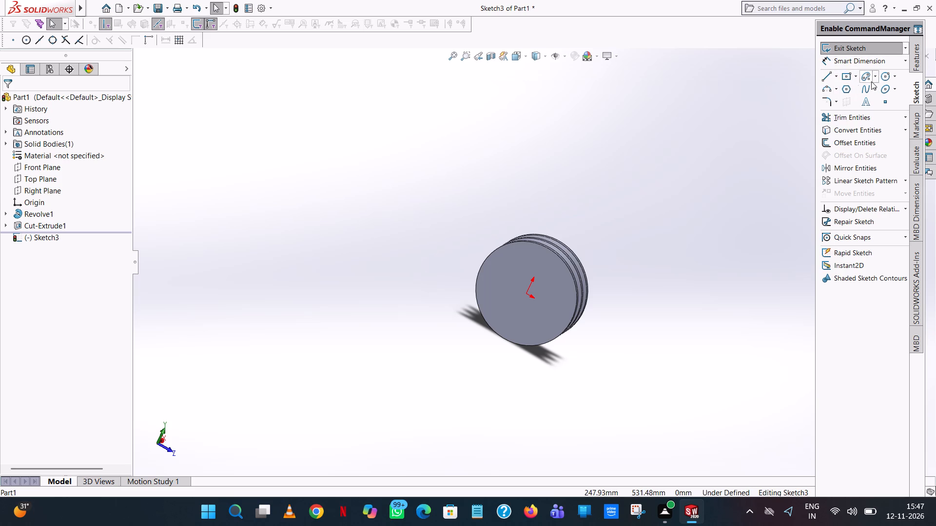
pyautogui.click(889, 75)
pyautogui.click(527, 294)
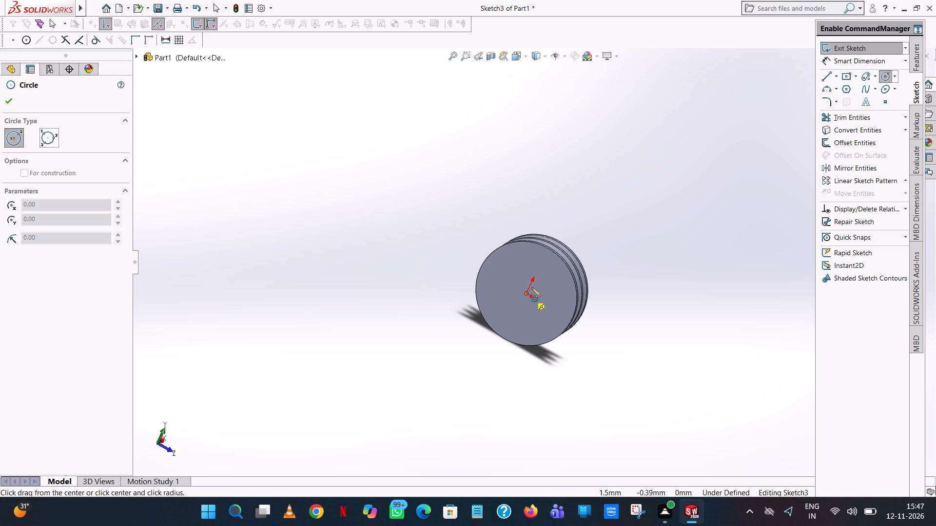
pyautogui.click(543, 268)
pyautogui.write('110/2')
pyautogui.press('Return')
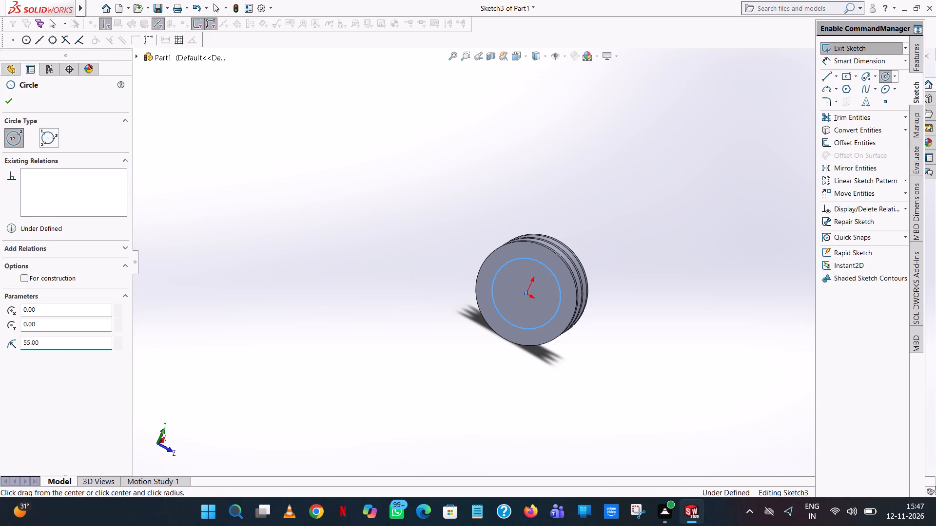
pyautogui.rightClick(543, 268)
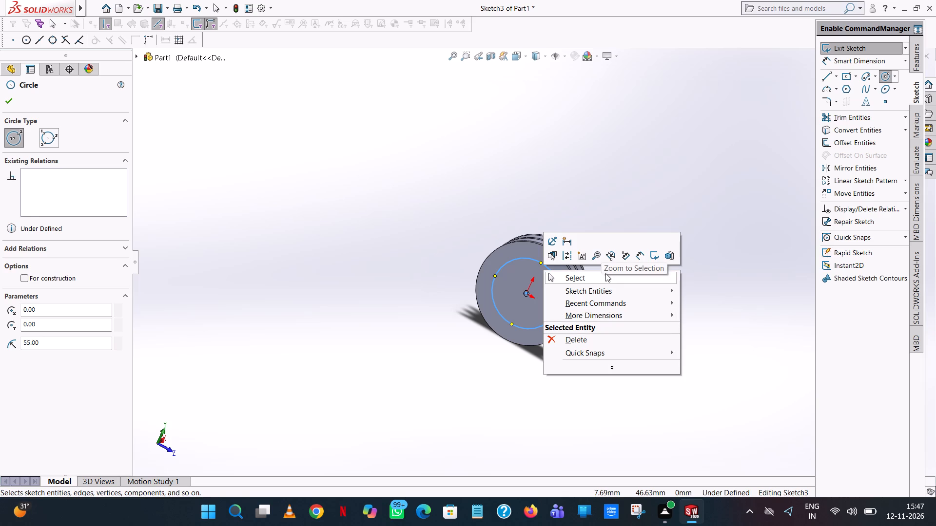
pyautogui.click(605, 273)
# Add a diameter dimension to the circle on the opposite end face and accept its value.
pyautogui.click(865, 63)
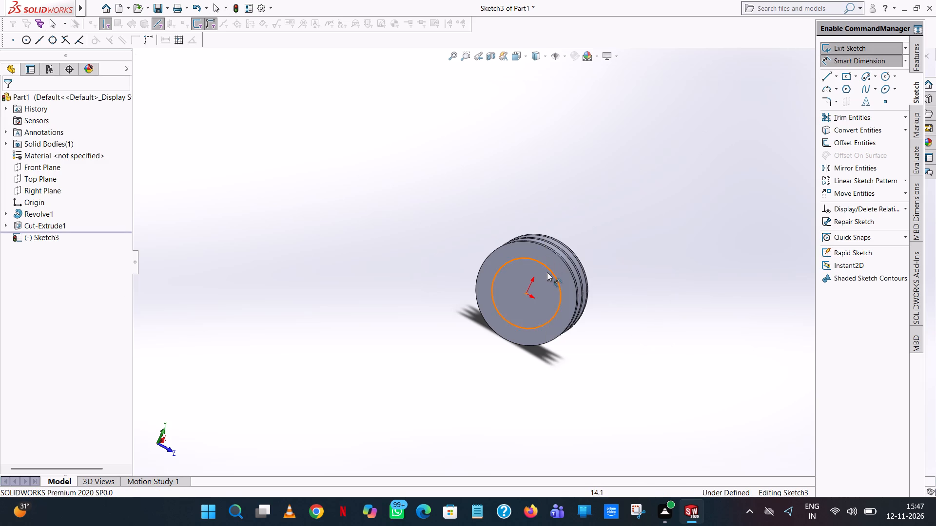
pyautogui.click(550, 268)
pyautogui.click(670, 125)
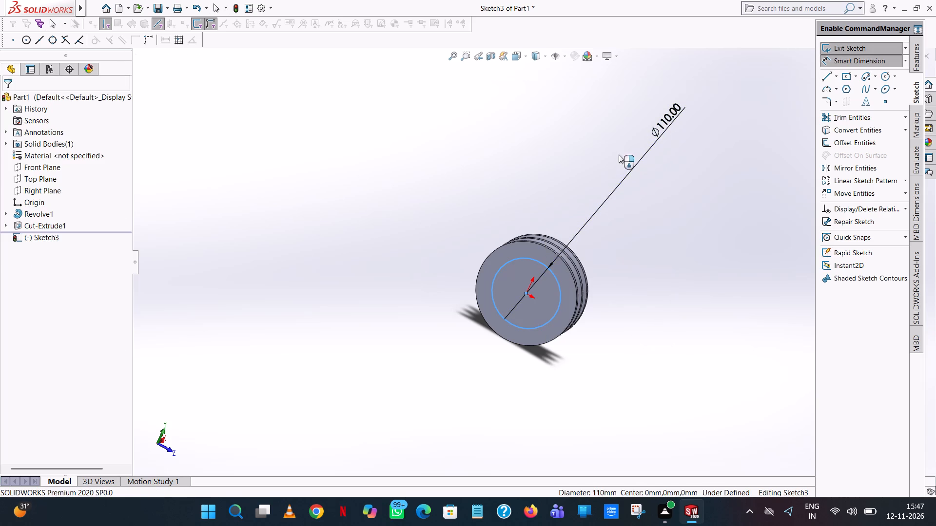
pyautogui.click(631, 112)
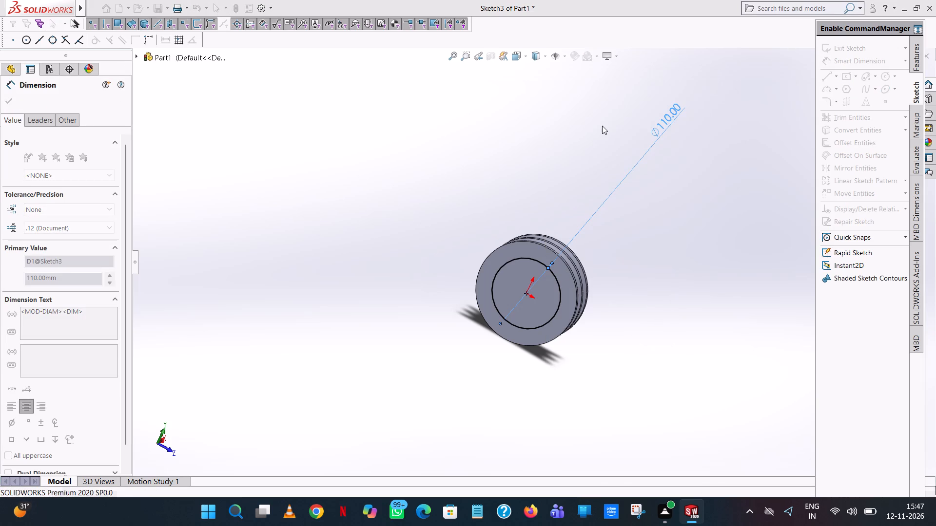
pyautogui.click(602, 126)
# Cut the second circle into the pulley as a blind recess 19.5 mm deep.
pyautogui.click(913, 55)
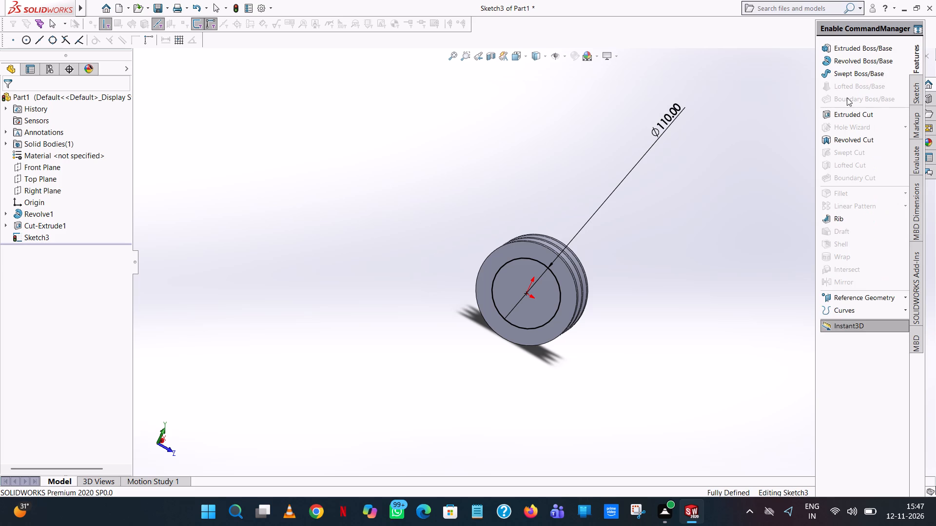
pyautogui.click(828, 115)
pyautogui.scroll(1, 630, 201)
pyautogui.moveTo(629, 202); pyautogui.dragTo(561, 159, button='middle')
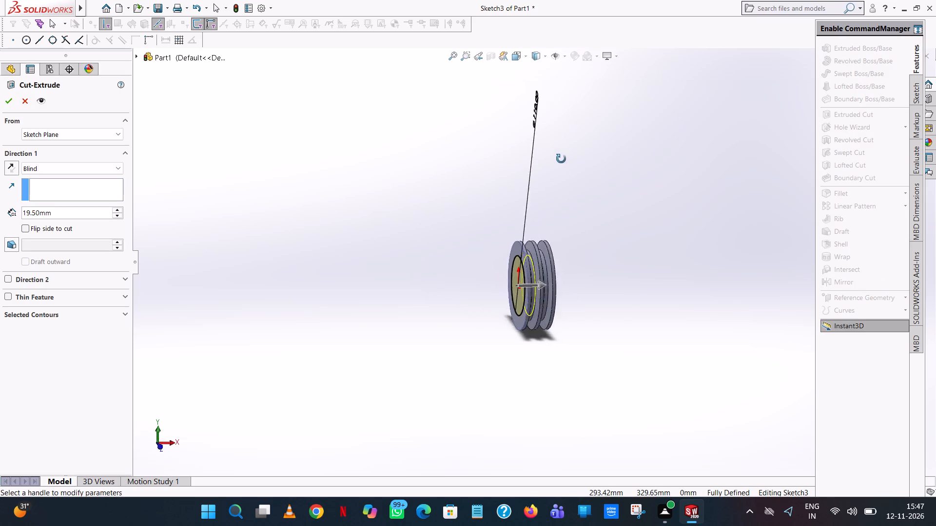
pyautogui.moveTo(561, 159); pyautogui.dragTo(546, 153, button='middle')
pyautogui.click(9, 100)
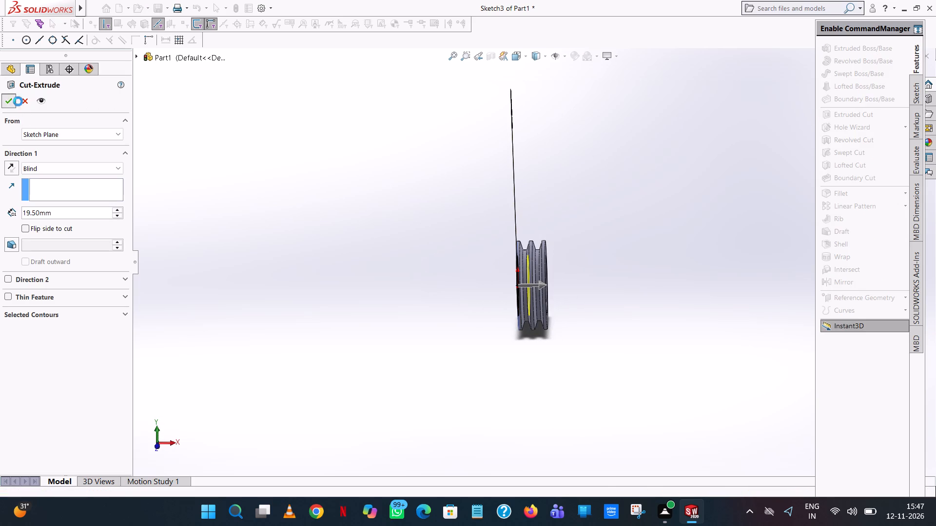
# Examine the recesses cut from both end faces and the inside of the central opening.
pyautogui.middleClick(646, 217)
pyautogui.scroll(1, 646, 217)
pyautogui.click(628, 222)
pyautogui.scroll(2, 606, 233)
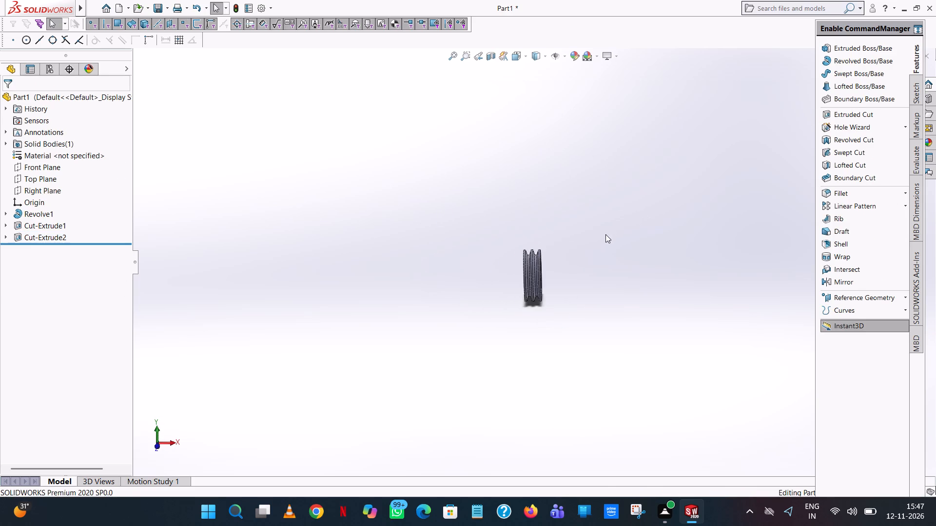
pyautogui.moveTo(595, 235); pyautogui.dragTo(591, 228, button='middle')
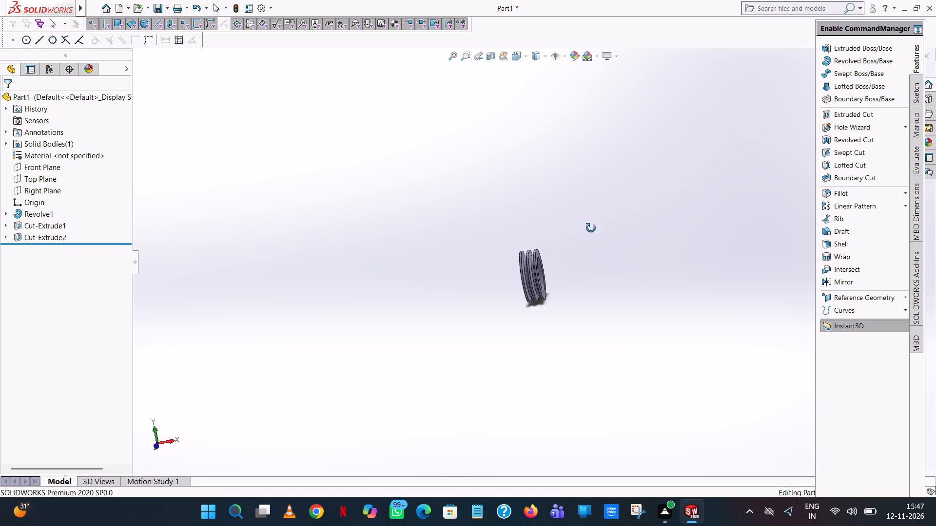
pyautogui.moveTo(591, 228); pyautogui.dragTo(611, 175, button='middle')
pyautogui.scroll(-7, 532, 274)
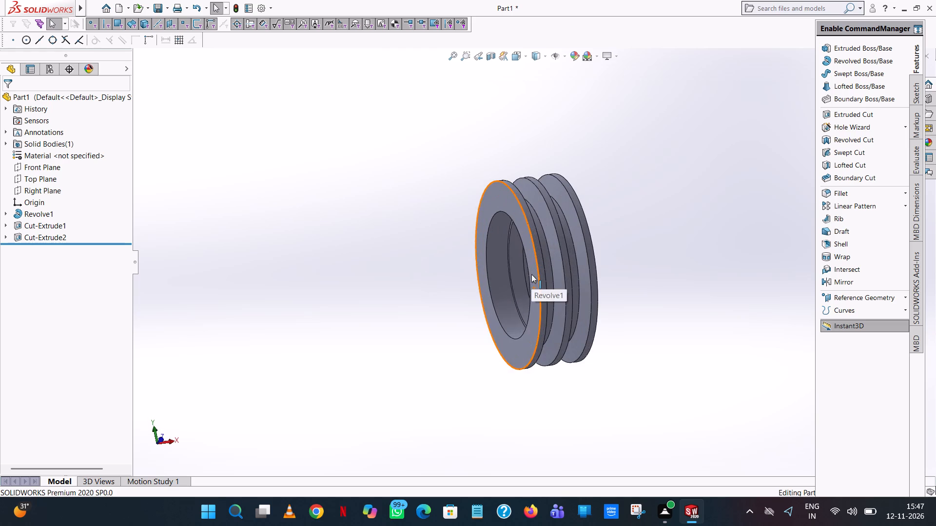
pyautogui.moveTo(532, 271); pyautogui.dragTo(594, 206, button='middle')
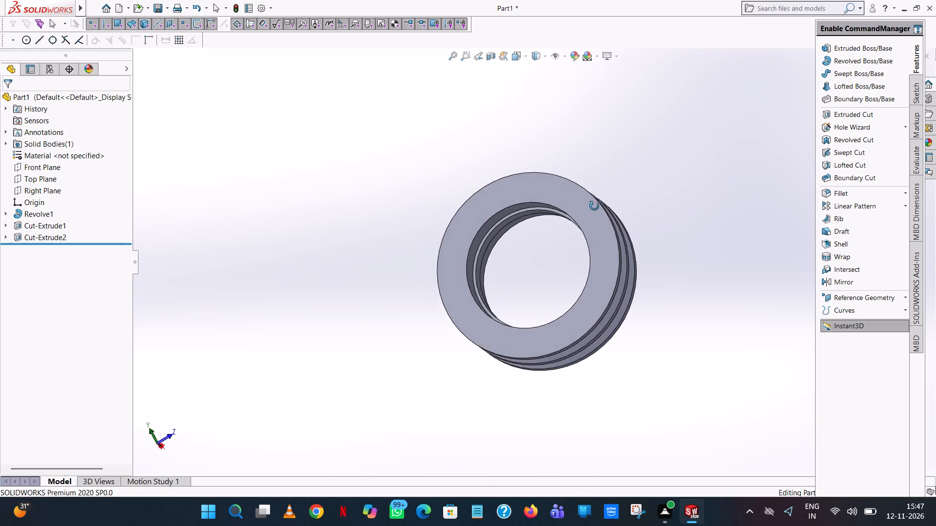
pyautogui.moveTo(594, 206); pyautogui.dragTo(616, 228, button='middle')
pyautogui.scroll(-12, 574, 227)
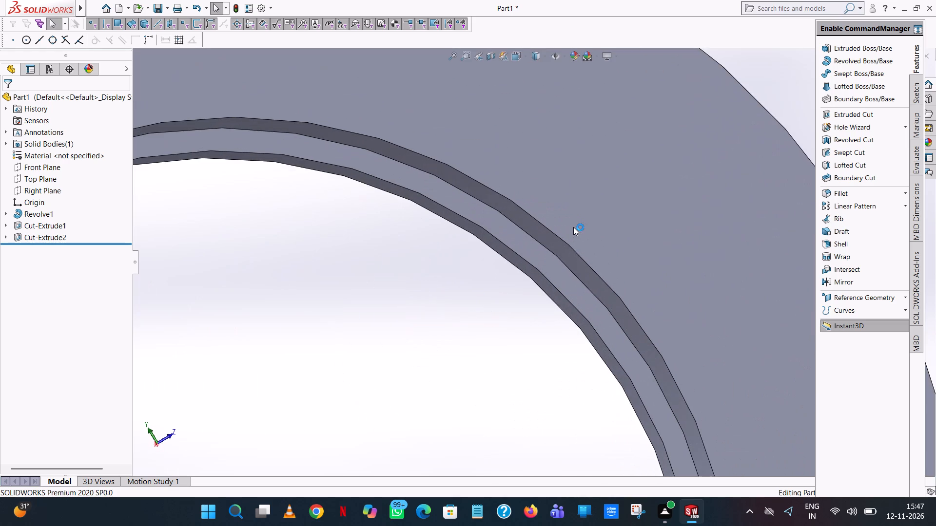
# Undo the second blind recess cut, stepping back to its open 110 mm circle sketch.
pyautogui.moveTo(538, 234); pyautogui.dragTo(604, 214, button='middle')
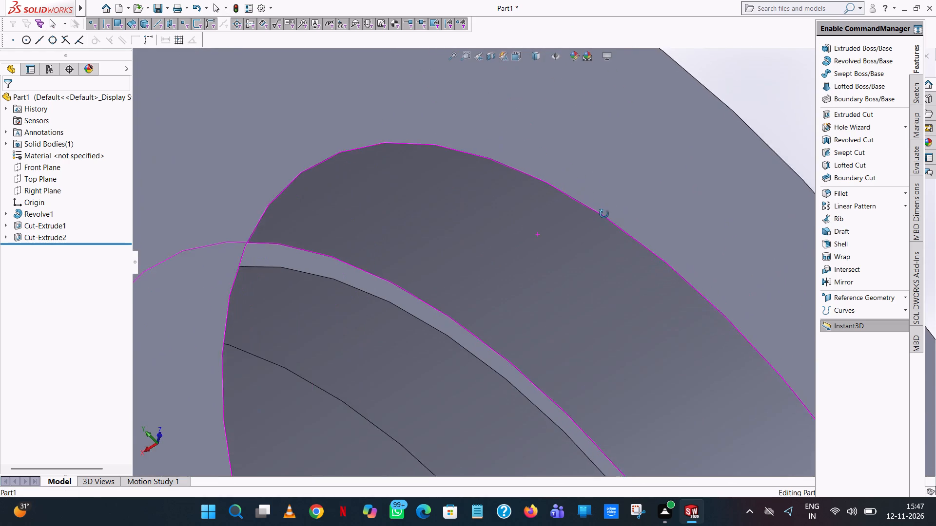
pyautogui.moveTo(604, 214); pyautogui.dragTo(584, 200, button='middle')
pyautogui.scroll(8, 414, 317)
pyautogui.scroll(2, 493, 287)
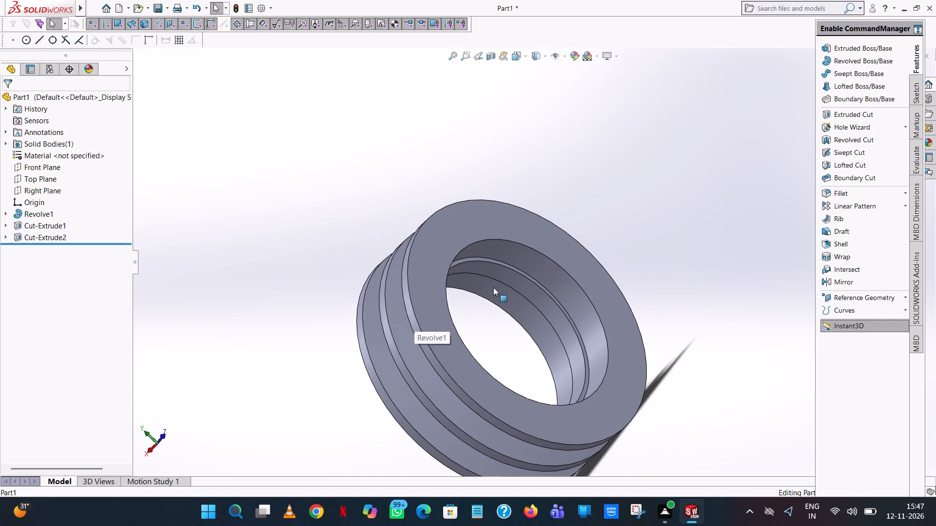
pyautogui.moveTo(493, 287); pyautogui.dragTo(409, 412, button='middle')
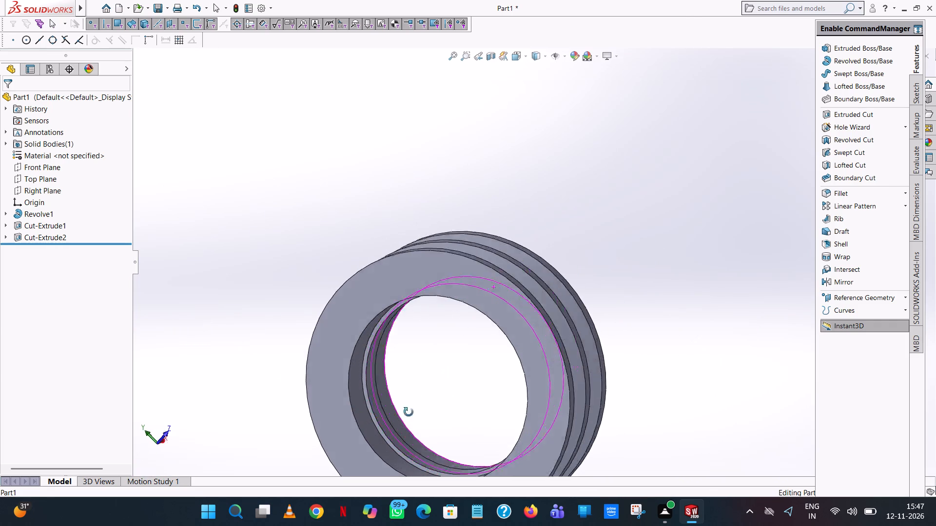
pyautogui.moveTo(409, 412); pyautogui.dragTo(450, 365, button='middle')
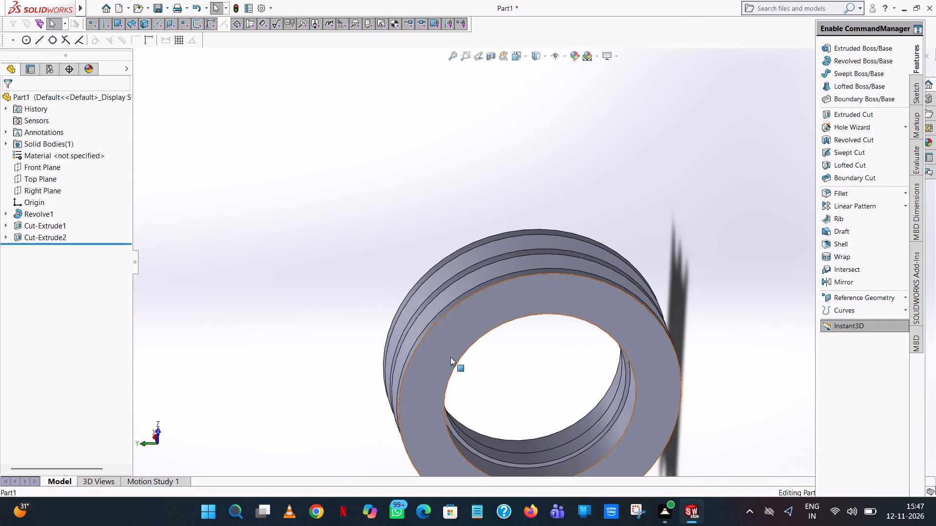
pyautogui.click(198, 3)
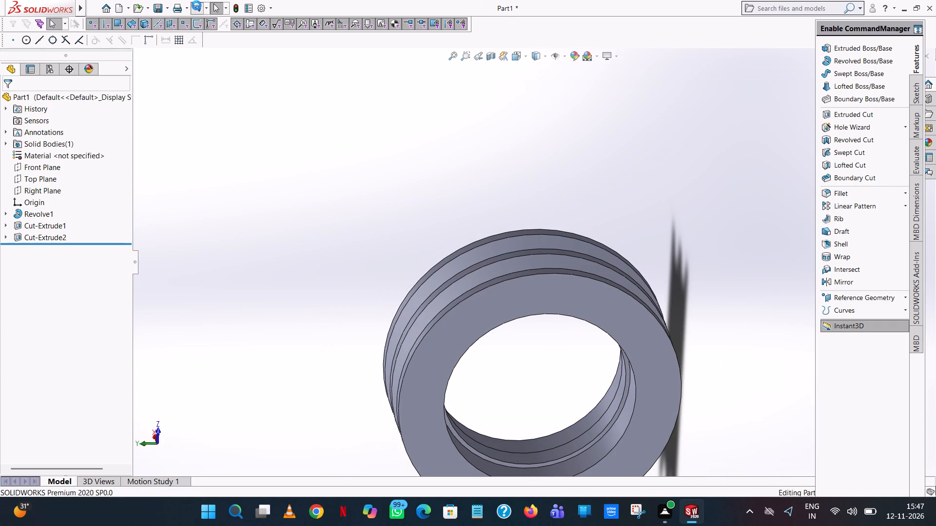
pyautogui.click(189, 15)
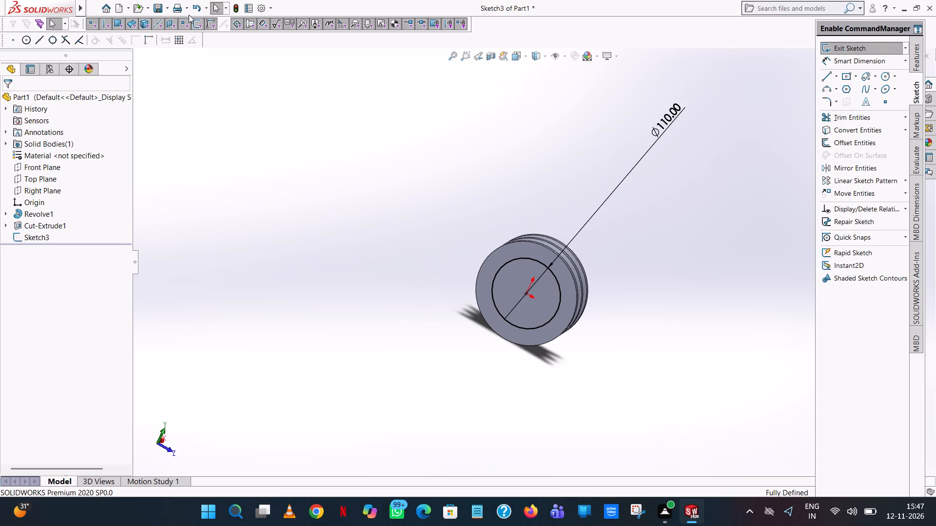
pyautogui.click(189, 15)
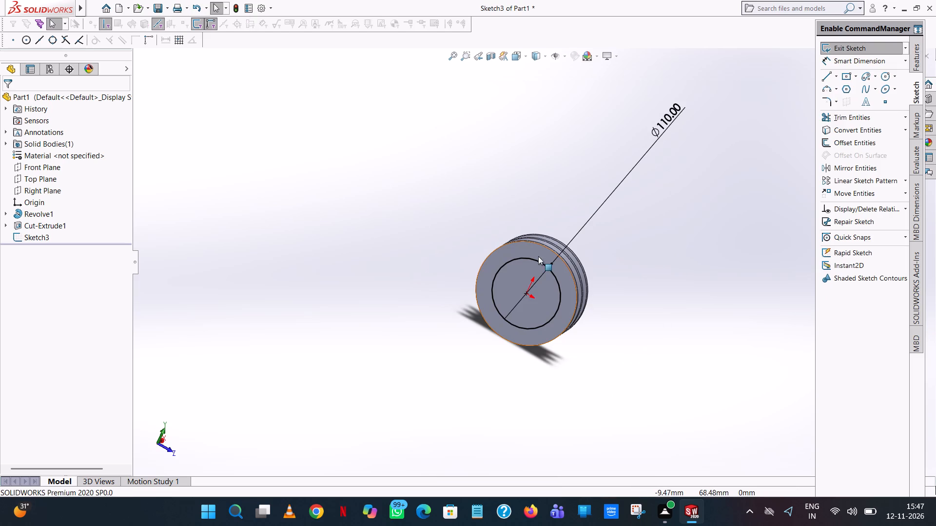
# Examine the pulley's end faces and grooved rim with the second recess sketch open.
pyautogui.moveTo(590, 234); pyautogui.dragTo(638, 253, button='middle')
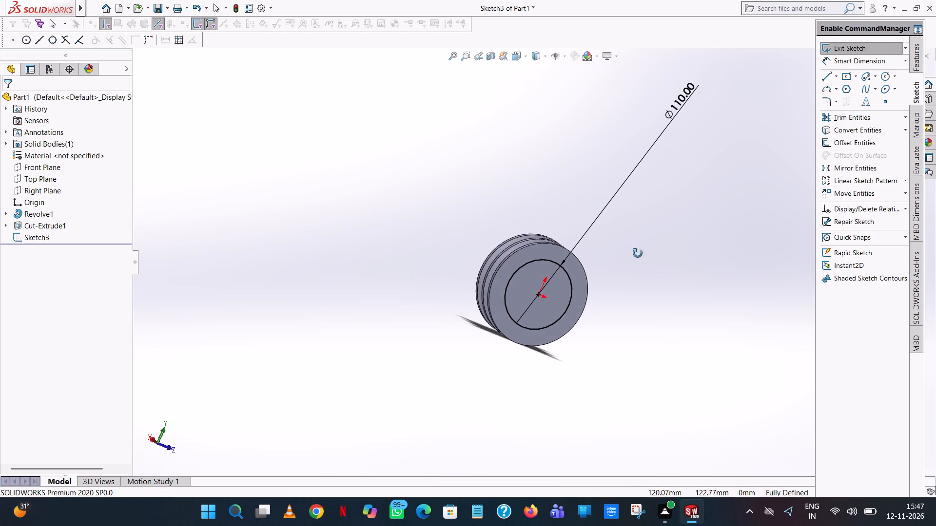
pyautogui.moveTo(638, 253); pyautogui.dragTo(647, 302, button='middle')
pyautogui.scroll(1, 647, 302)
pyautogui.moveTo(591, 309); pyautogui.dragTo(655, 308, button='middle')
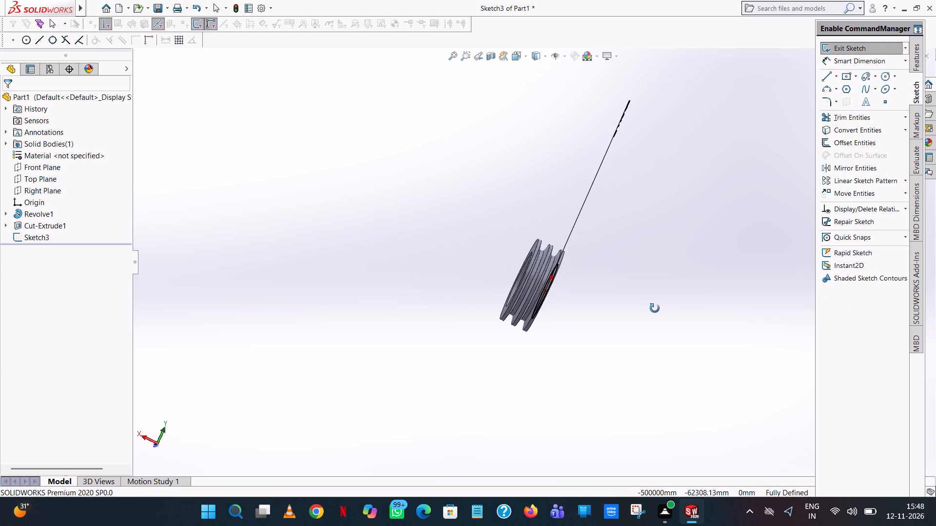
pyautogui.moveTo(655, 308); pyautogui.dragTo(652, 306, button='middle')
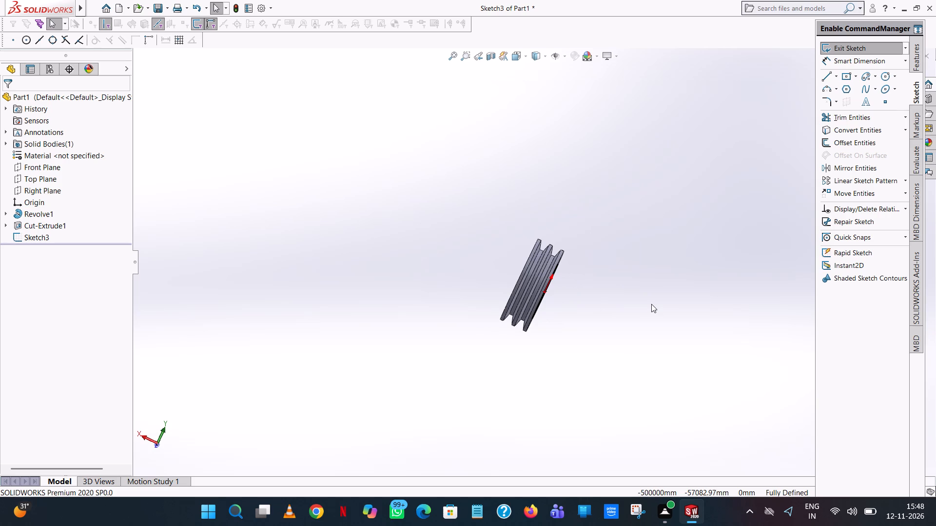
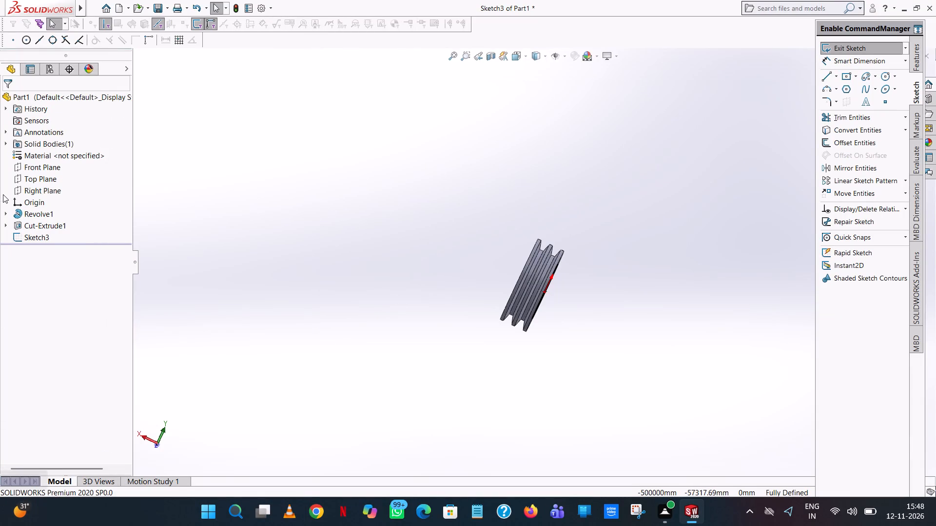
# Examine the pulley's end faces, central opening and grooved rim from several angles with the second recess sketch open.
pyautogui.click(387, 222)
pyautogui.moveTo(485, 269); pyautogui.dragTo(542, 302, button='middle')
pyautogui.scroll(1, 542, 302)
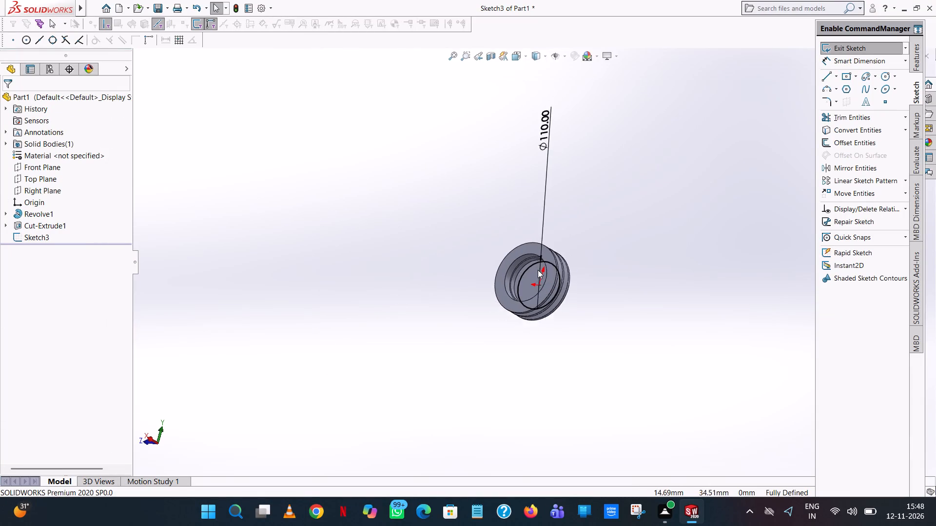
pyautogui.scroll(-6, 538, 269)
pyautogui.moveTo(538, 269); pyautogui.dragTo(634, 302, button='middle')
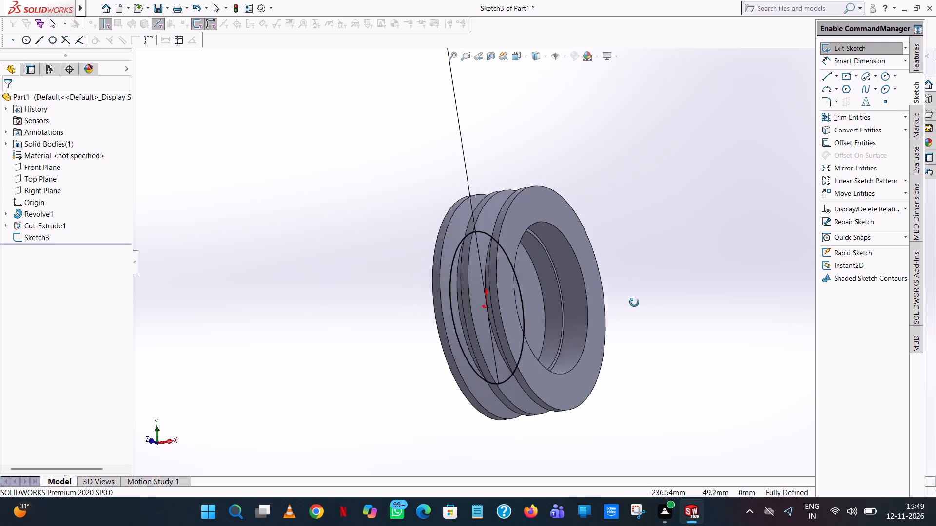
pyautogui.moveTo(634, 302); pyautogui.dragTo(670, 238, button='middle')
pyautogui.scroll(1, 538, 280)
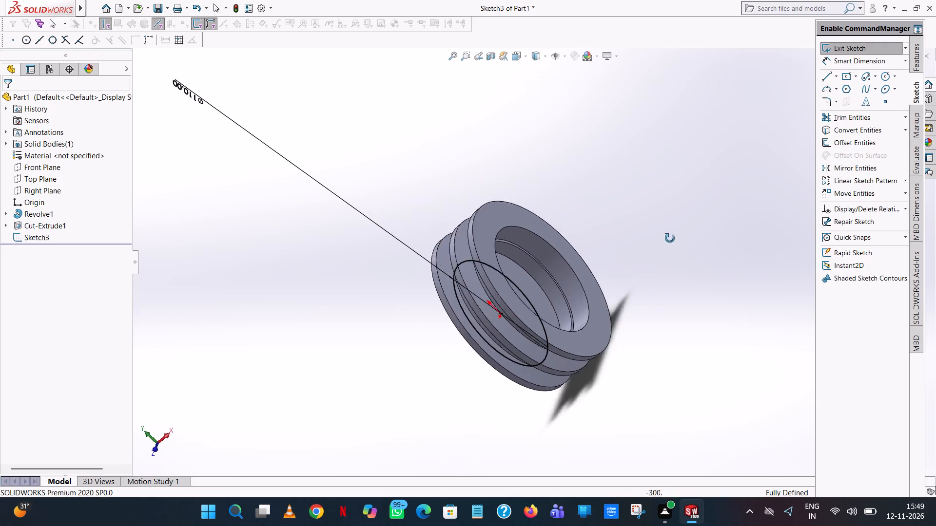
pyautogui.moveTo(670, 238); pyautogui.dragTo(707, 223, button='middle')
pyautogui.scroll(1, 732, 309)
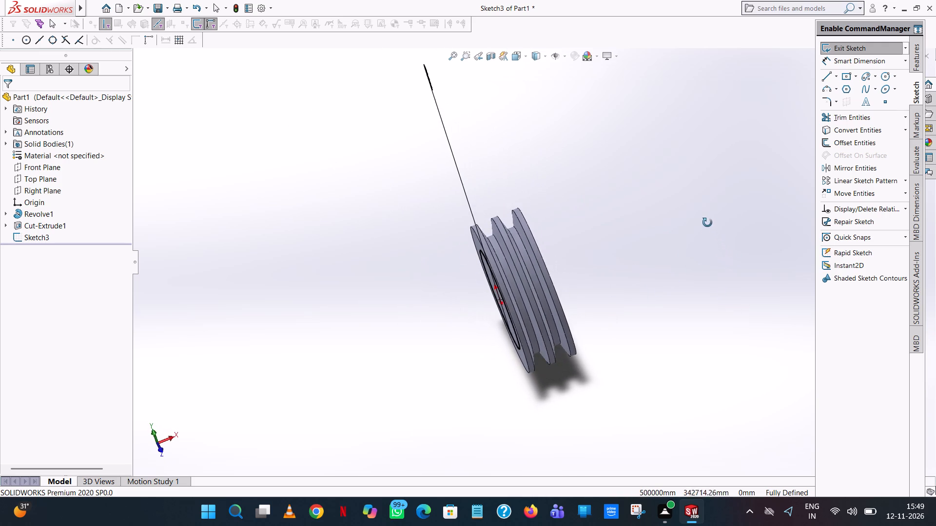
pyautogui.moveTo(707, 223); pyautogui.dragTo(707, 222, button='middle')
pyautogui.scroll(-8, 546, 268)
pyautogui.moveTo(543, 273); pyautogui.dragTo(526, 238, button='middle')
pyautogui.scroll(6, 530, 250)
pyautogui.scroll(1, 360, 320)
pyautogui.moveTo(360, 320); pyautogui.dragTo(401, 306, button='middle')
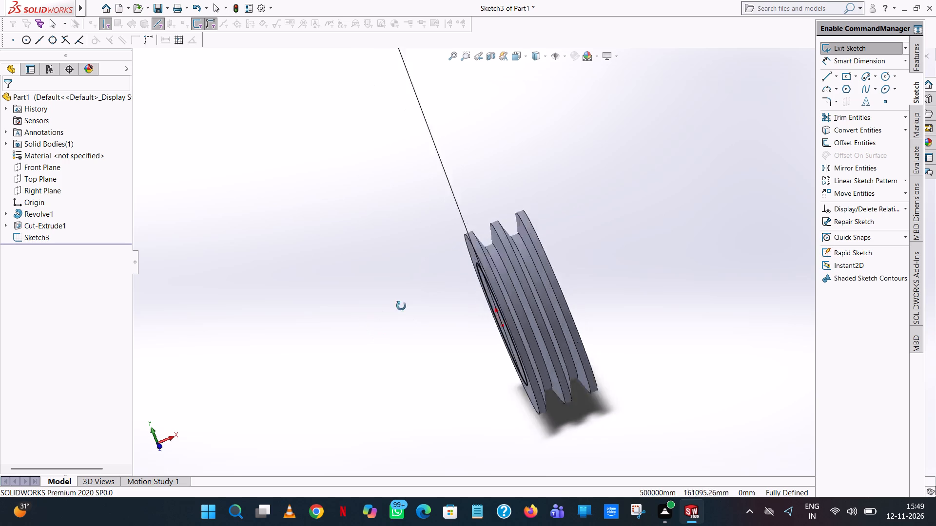
pyautogui.moveTo(401, 306); pyautogui.dragTo(362, 278, button='middle')
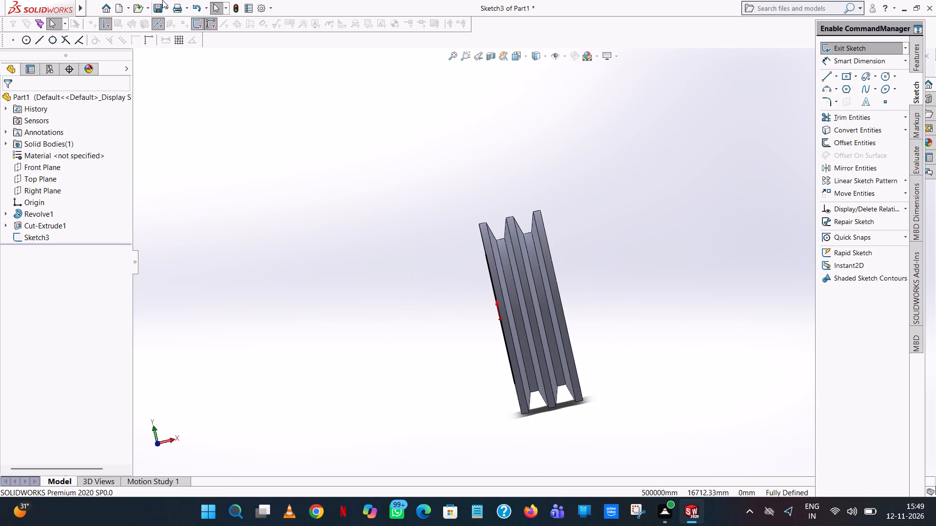
# Undo the second 110 mm circle sketch and the first recess cut, stepping back to the first recess's open circle sketch.
pyautogui.click(196, 6)
pyautogui.click(196, 6)
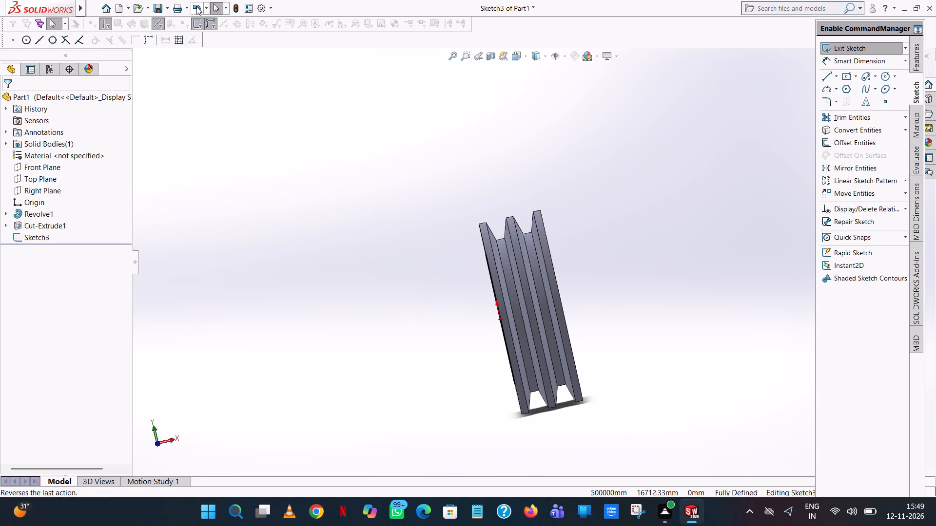
pyautogui.moveTo(535, 217); pyautogui.dragTo(428, 257, button='middle')
pyautogui.scroll(1, 485, 212)
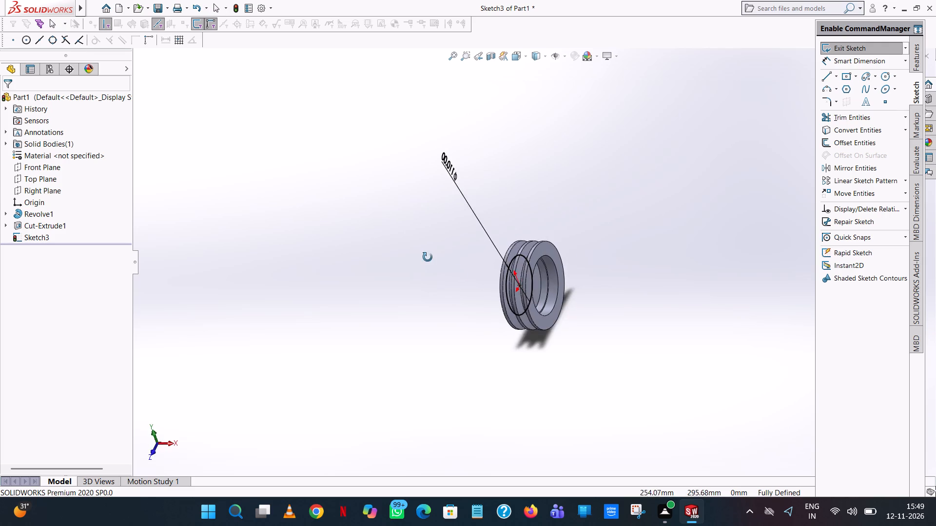
pyautogui.moveTo(428, 257); pyautogui.dragTo(558, 293, button='middle')
pyautogui.click(197, 9)
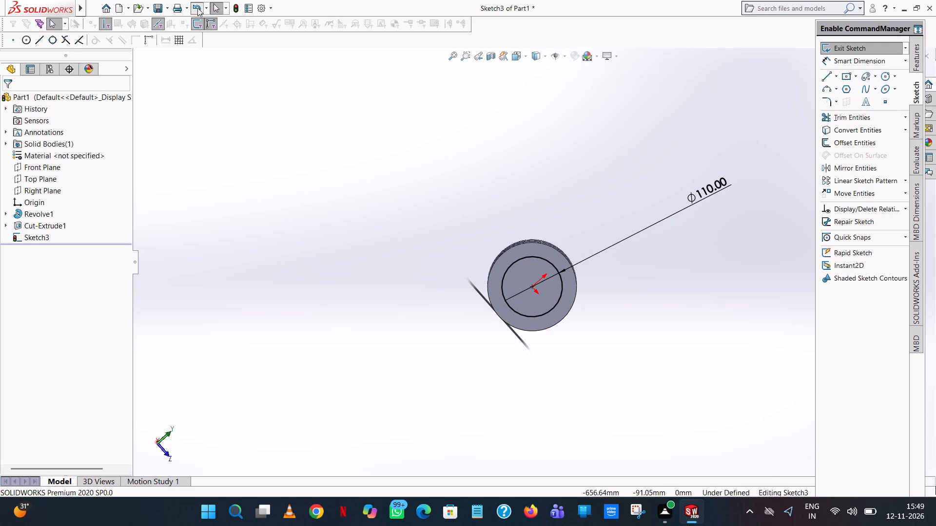
pyautogui.click(196, 8)
pyautogui.click(196, 8)
pyautogui.click(195, 8)
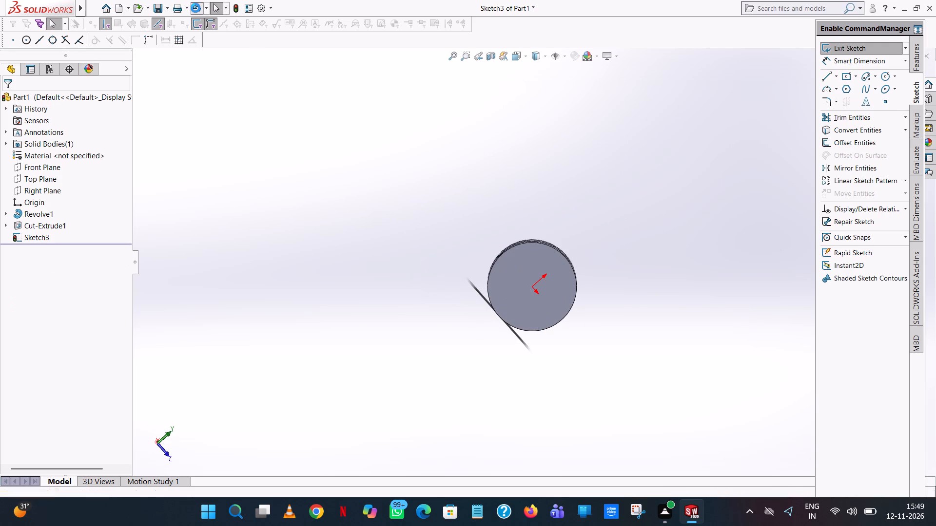
pyautogui.click(195, 8)
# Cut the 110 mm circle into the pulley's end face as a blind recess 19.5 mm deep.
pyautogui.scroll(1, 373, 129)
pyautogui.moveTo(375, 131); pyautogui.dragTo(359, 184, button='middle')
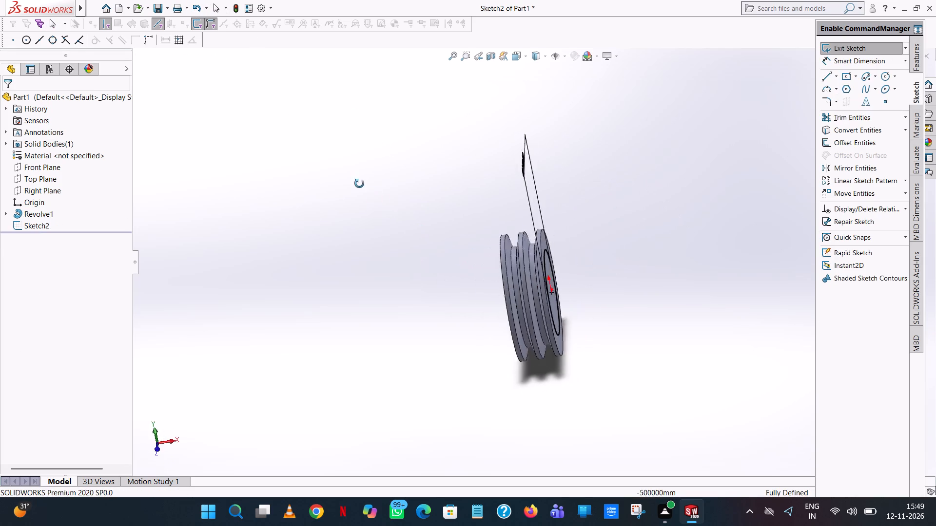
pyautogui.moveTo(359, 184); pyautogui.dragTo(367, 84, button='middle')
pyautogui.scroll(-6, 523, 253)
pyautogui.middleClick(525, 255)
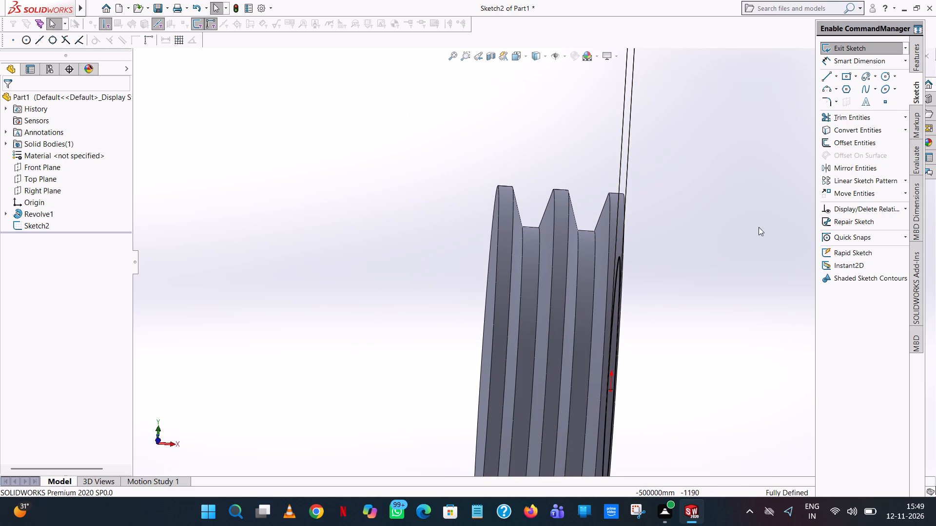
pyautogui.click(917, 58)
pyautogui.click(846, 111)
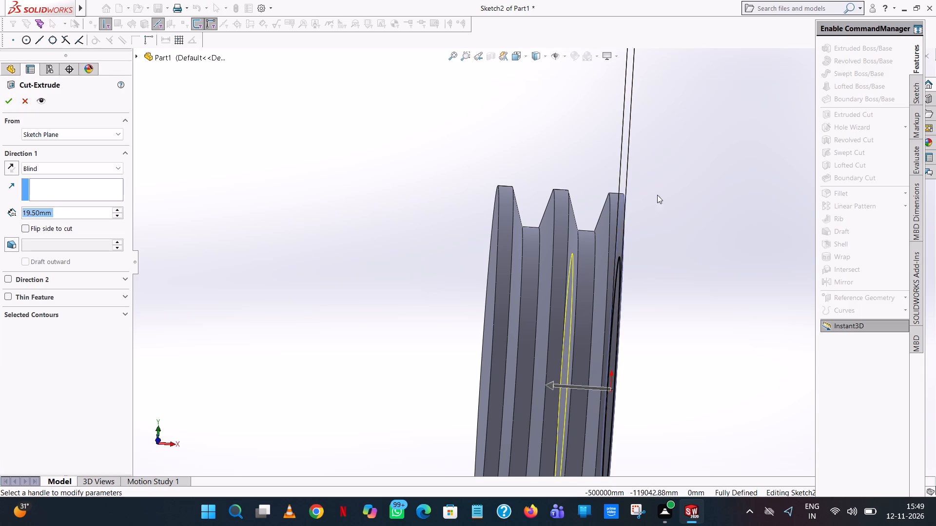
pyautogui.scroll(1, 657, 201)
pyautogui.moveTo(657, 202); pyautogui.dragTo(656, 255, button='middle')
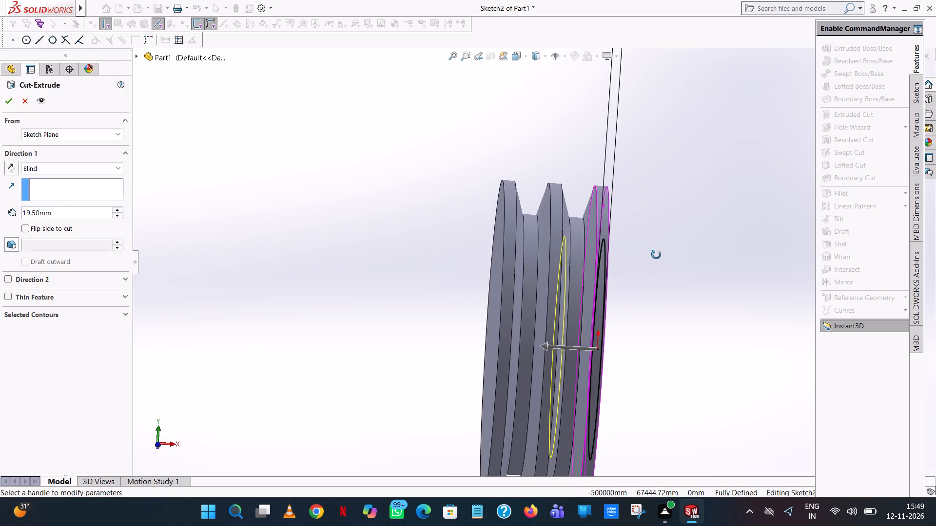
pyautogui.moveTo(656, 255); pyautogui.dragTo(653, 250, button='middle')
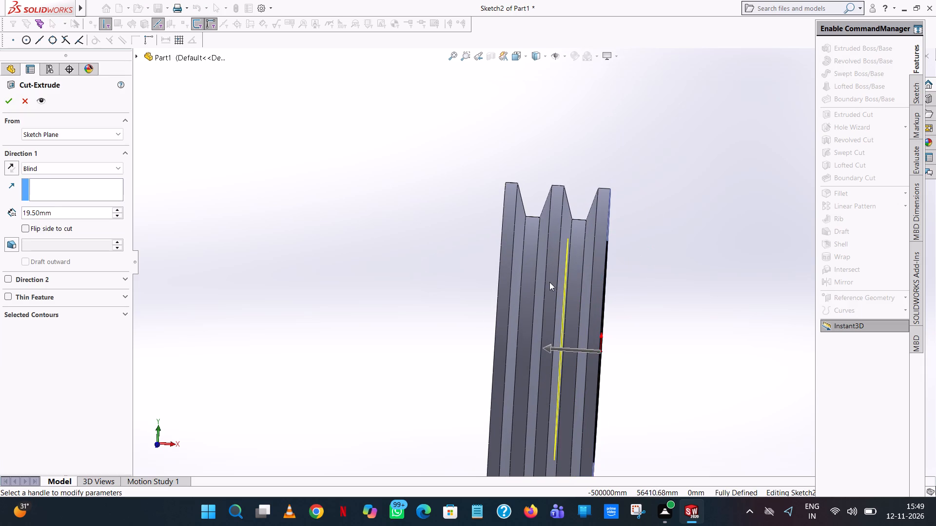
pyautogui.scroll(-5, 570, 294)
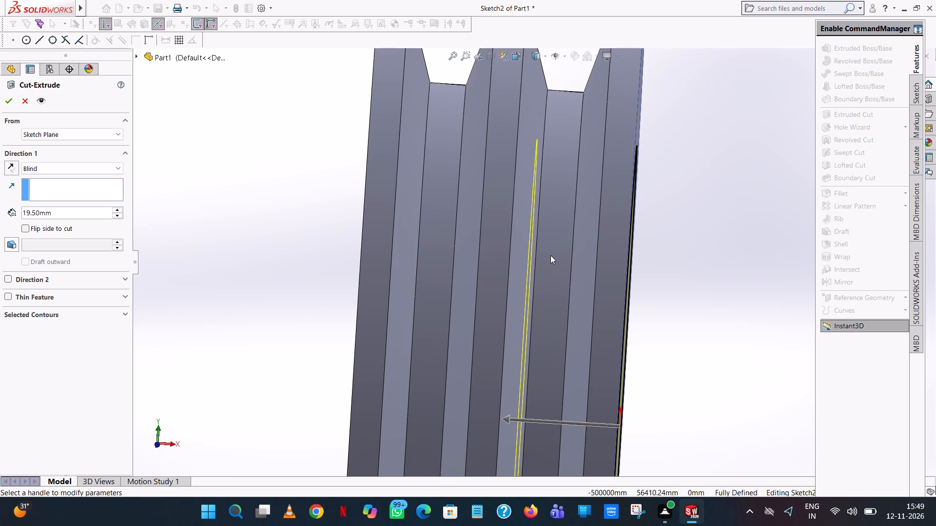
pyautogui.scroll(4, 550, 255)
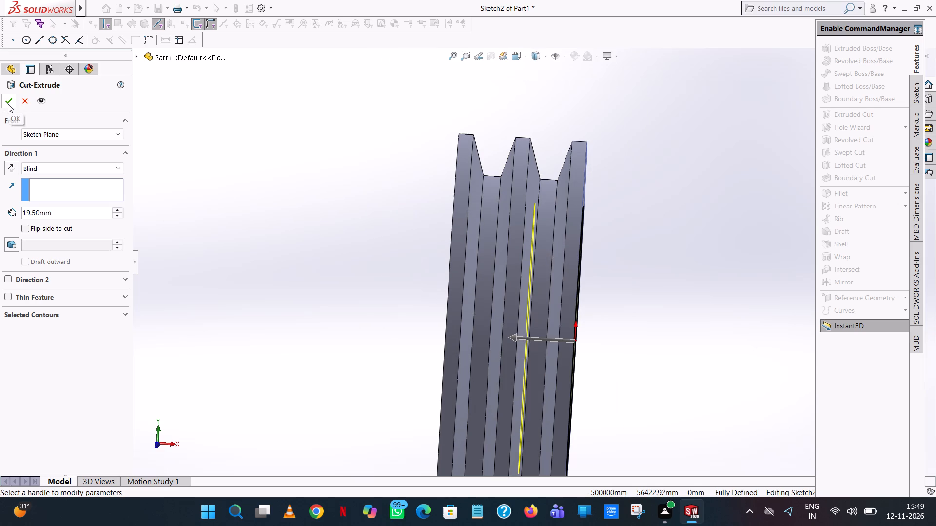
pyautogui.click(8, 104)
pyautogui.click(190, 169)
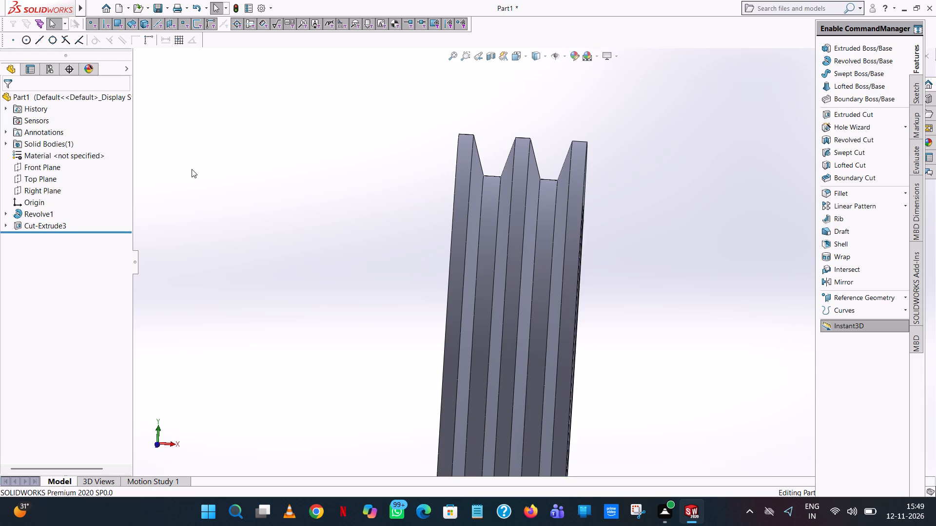
# Undo the recess cut, its circle sketch and the revolve, stepping back to the open grooved profile sketch.
pyautogui.scroll(1, 192, 170)
pyautogui.moveTo(192, 170); pyautogui.dragTo(143, 107, button='middle')
pyautogui.scroll(1, 152, 168)
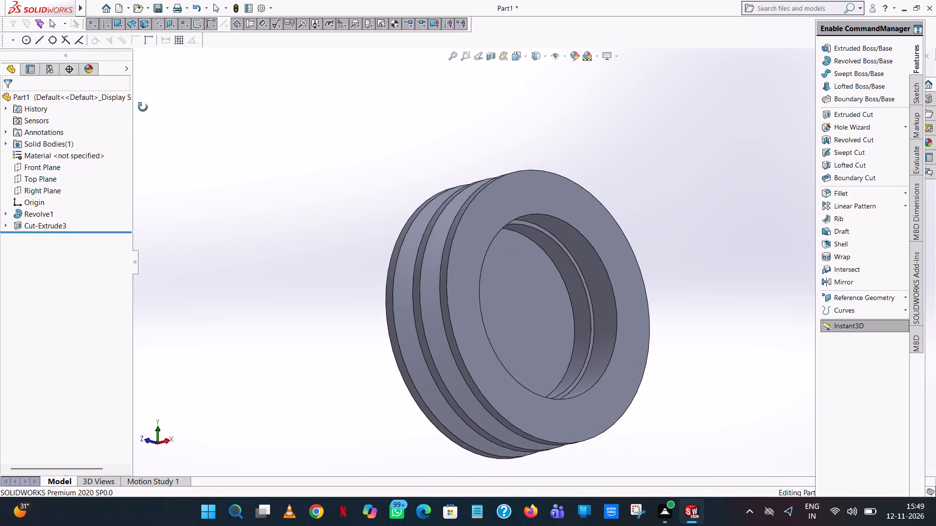
pyautogui.moveTo(143, 107); pyautogui.dragTo(154, 126, button='middle')
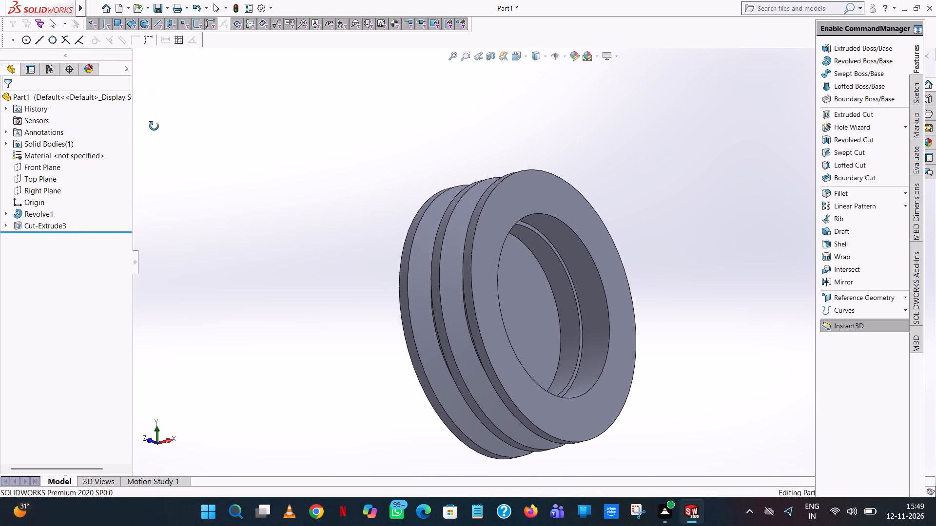
pyautogui.moveTo(154, 126); pyautogui.dragTo(185, 261, button='middle')
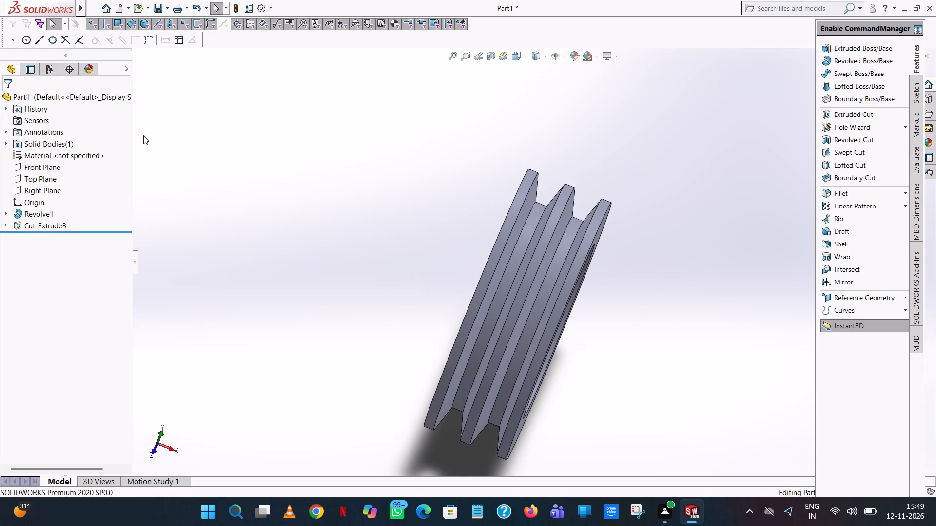
pyautogui.click(197, 9)
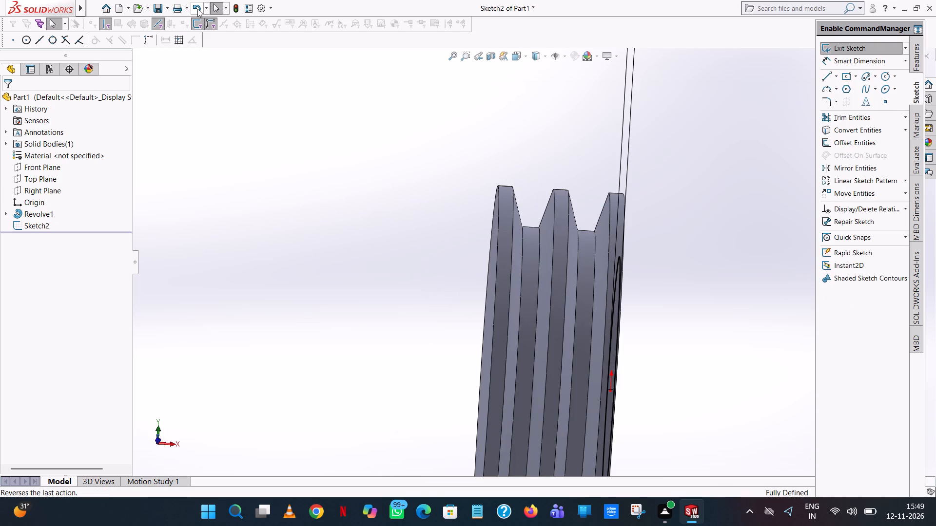
pyautogui.click(197, 9)
pyautogui.click(198, 12)
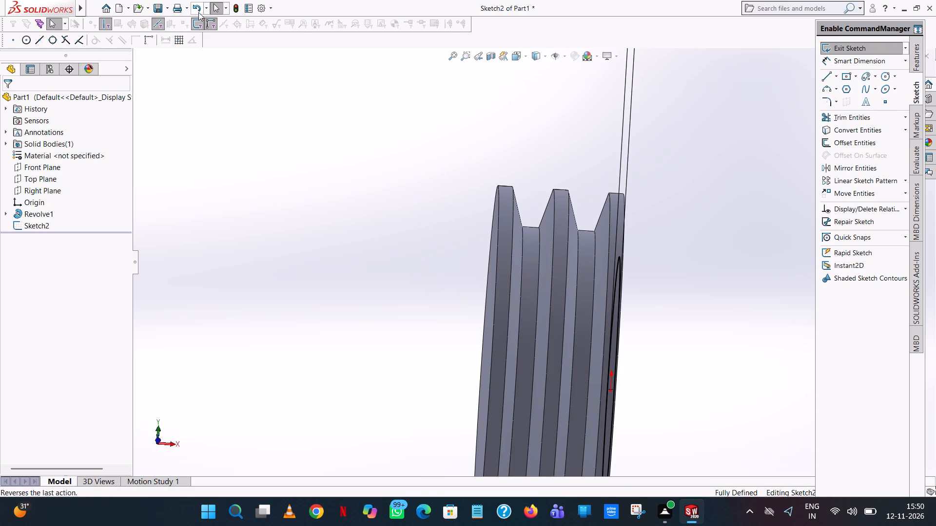
pyautogui.click(198, 13)
pyautogui.click(199, 6)
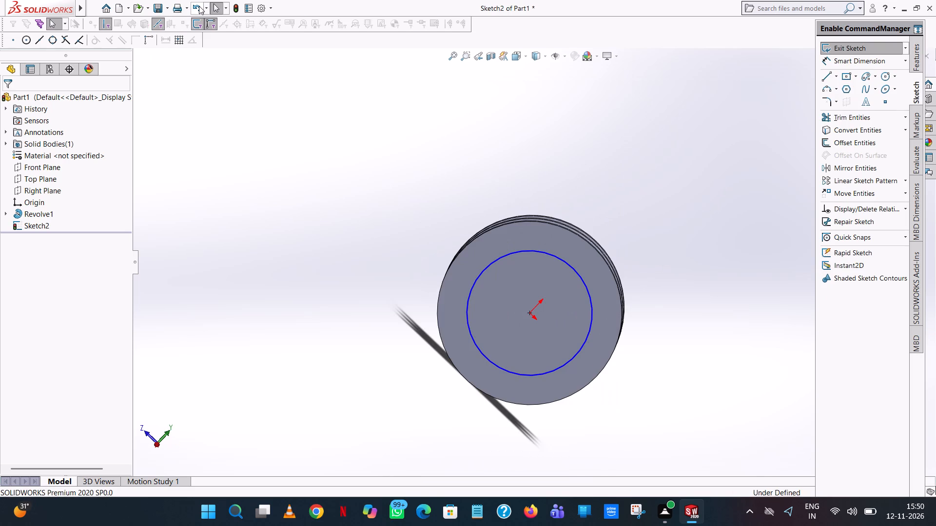
pyautogui.click(199, 6)
pyautogui.click(199, 6)
pyautogui.click(199, 6)
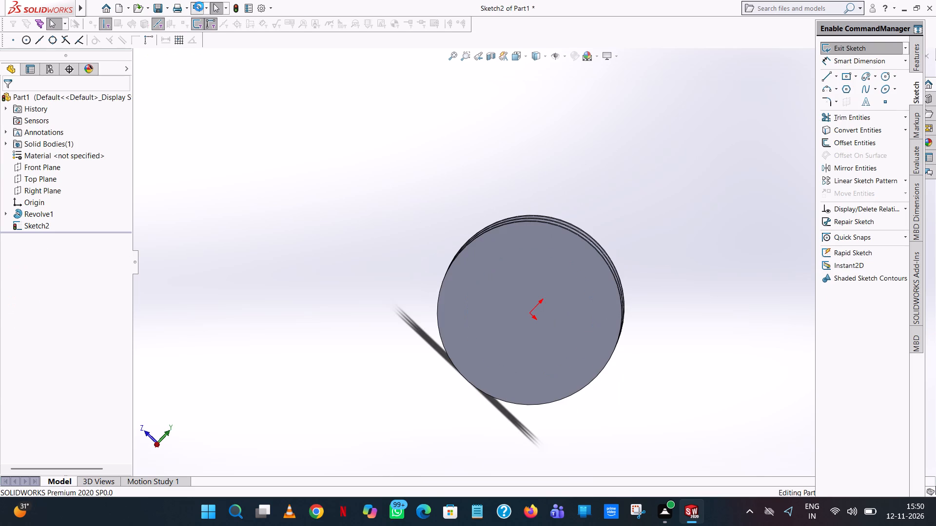
pyautogui.click(199, 7)
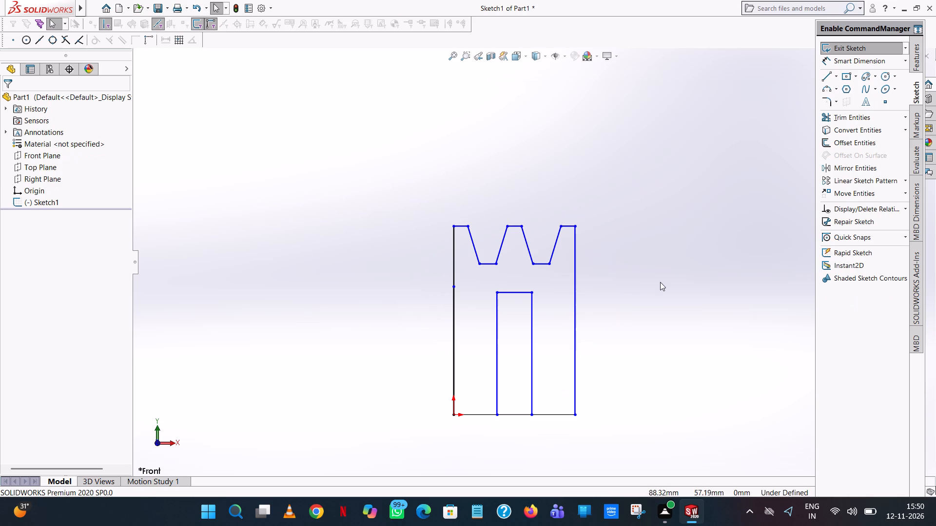
# Trim away the top and both vertical lines of the inner rectangle inside the grooved profile.
pyautogui.click(861, 123)
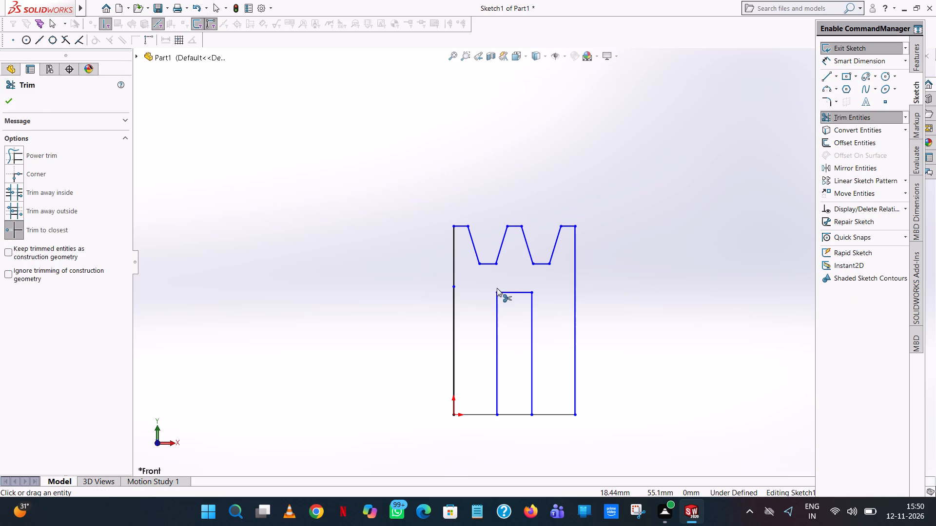
pyautogui.click(497, 288)
pyautogui.click(506, 294)
pyautogui.click(493, 301)
pyautogui.click(495, 306)
pyautogui.click(529, 328)
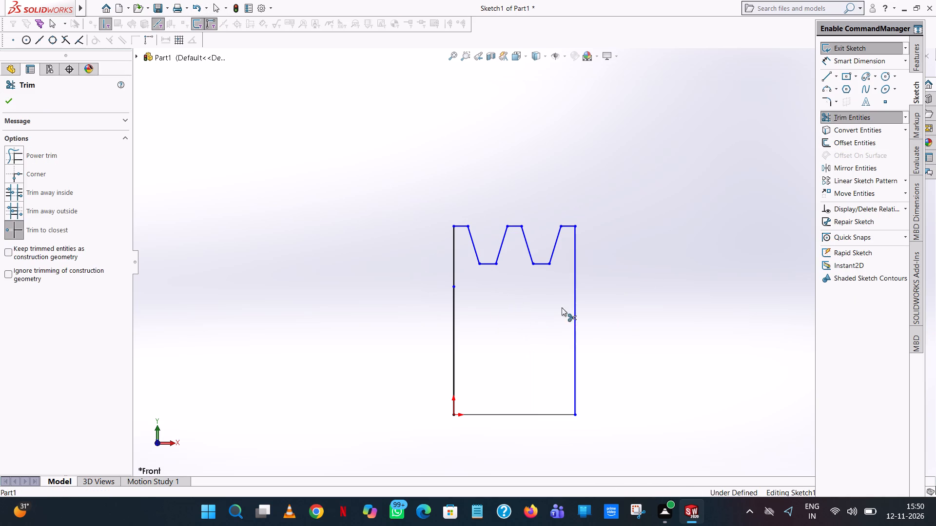
# Dimension the profile's overall width between its two outer vertical lines as 52 mm.
pyautogui.click(847, 63)
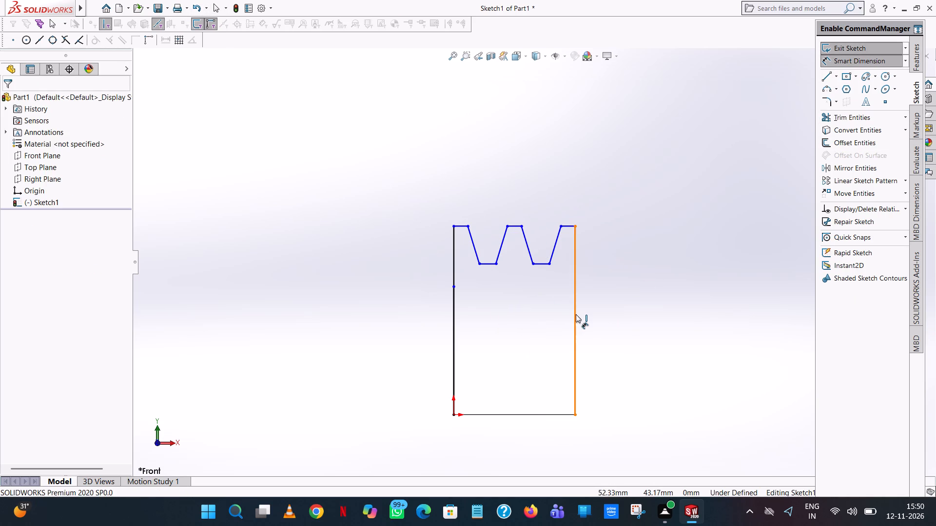
pyautogui.click(576, 314)
pyautogui.click(455, 325)
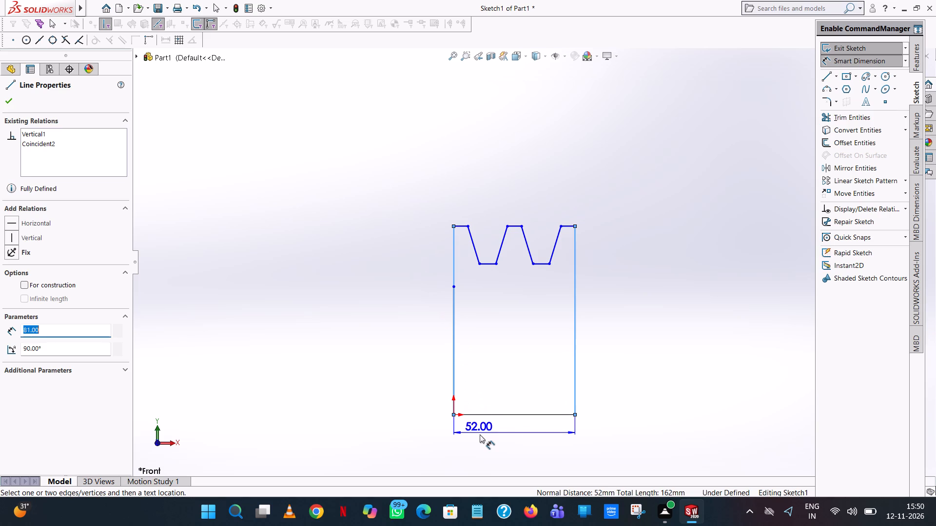
pyautogui.click(480, 434)
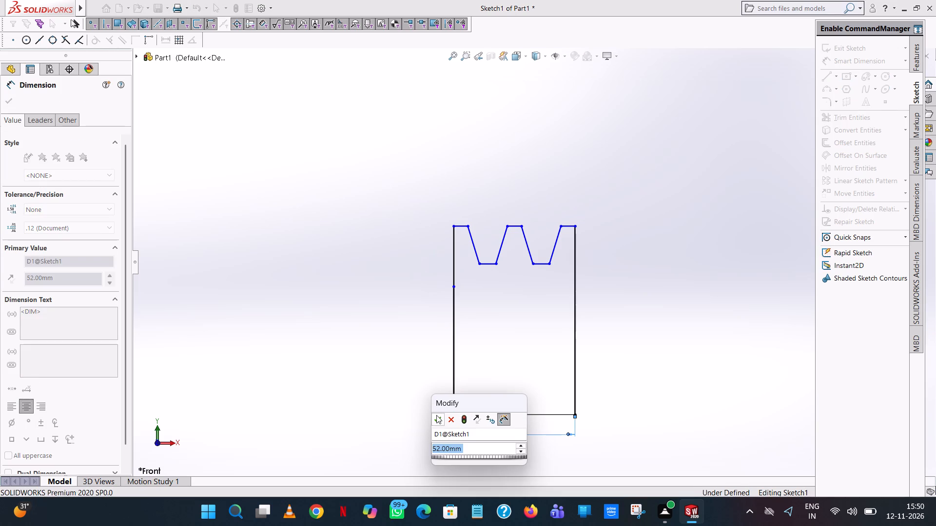
pyautogui.click(436, 415)
pyautogui.click(339, 303)
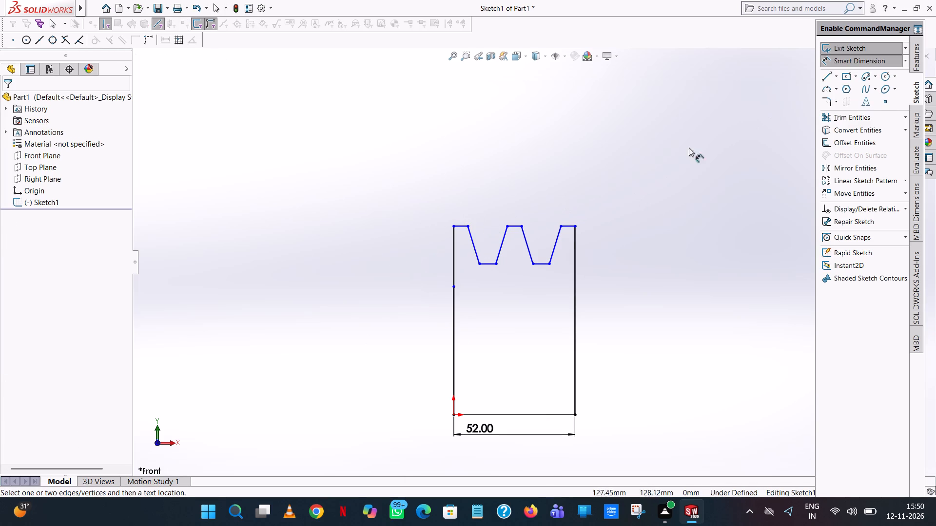
# Dimension the short flat at the top right corner of the grooved profile as 6 mm.
pyautogui.click(567, 226)
pyautogui.click(567, 172)
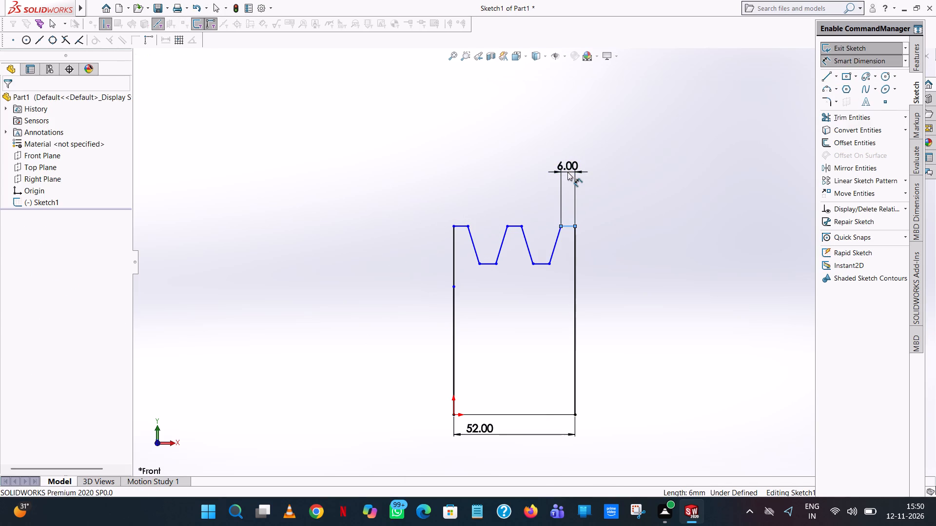
pyautogui.click(525, 159)
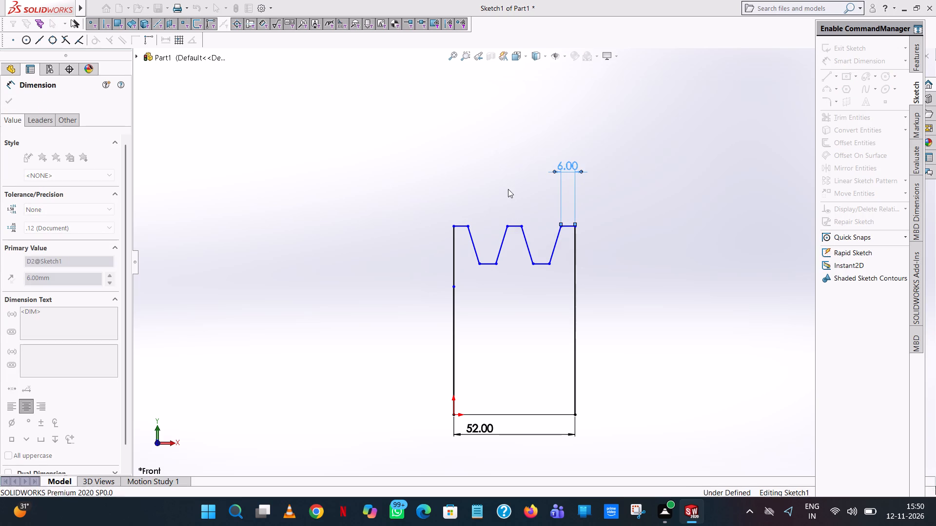
pyautogui.click(508, 189)
# Dimension the top opening of the right groove horizontally between its two upper corner points.
pyautogui.click(519, 226)
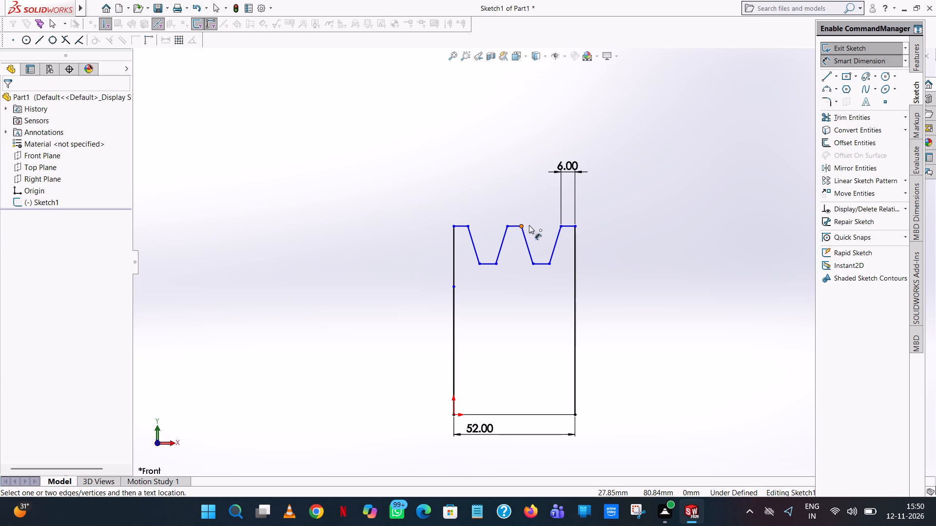
pyautogui.click(562, 225)
pyautogui.click(550, 308)
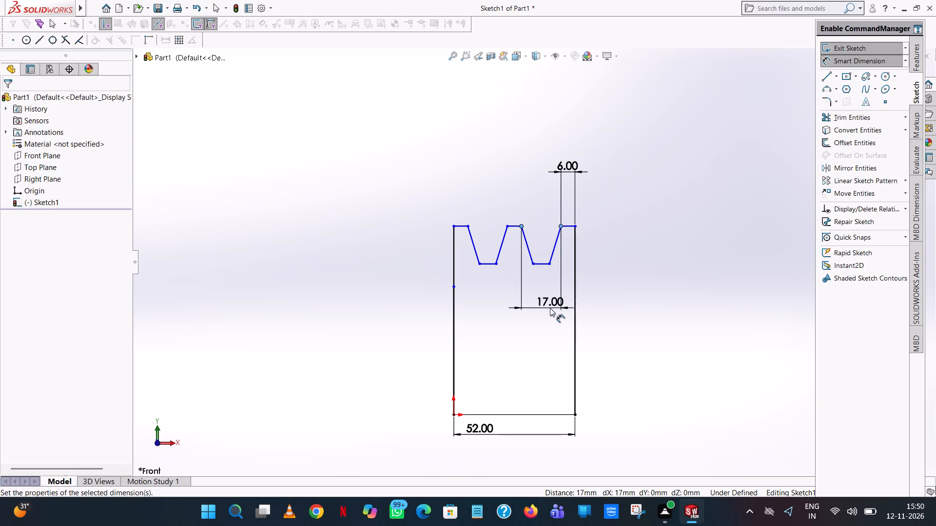
pyautogui.click(505, 293)
pyautogui.click(506, 292)
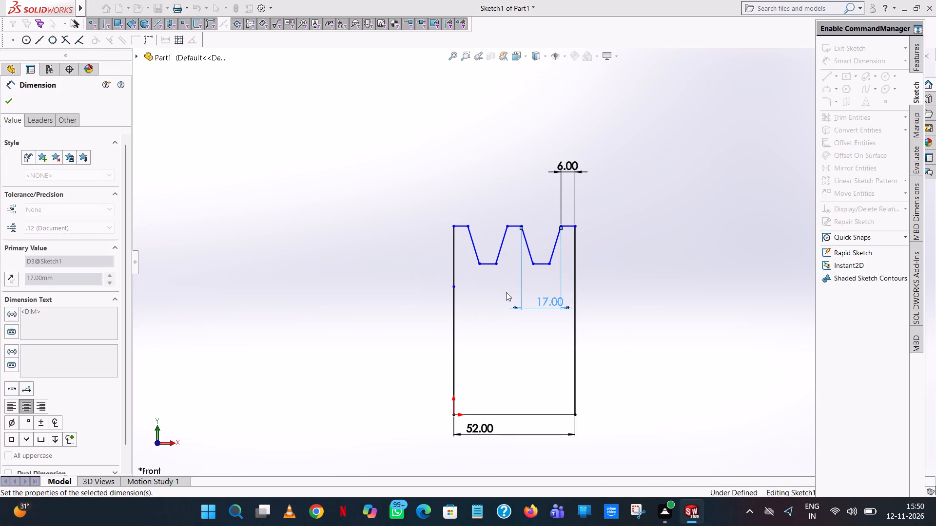
# Dimension the lengths of the middle and left top flats of the grooved profile.
pyautogui.click(516, 225)
pyautogui.click(517, 181)
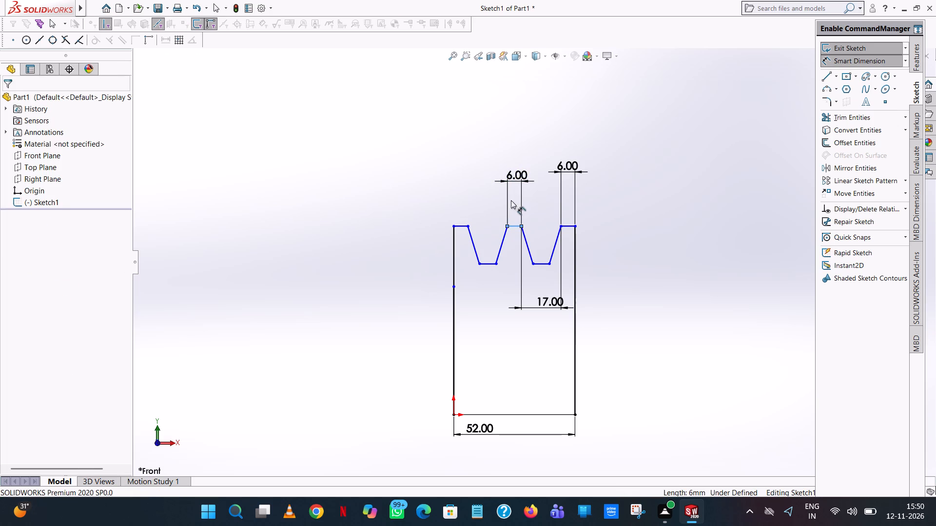
pyautogui.click(474, 170)
pyautogui.click(448, 185)
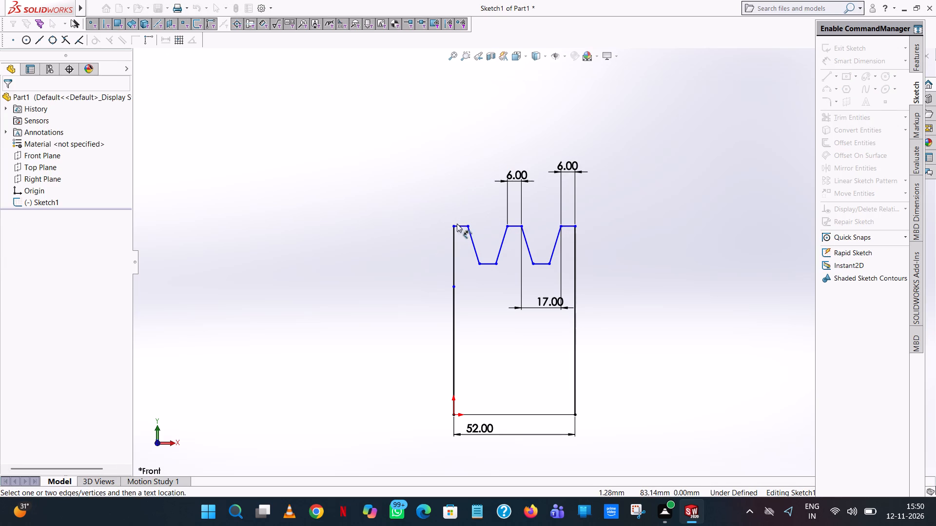
pyautogui.click(458, 226)
pyautogui.click(460, 173)
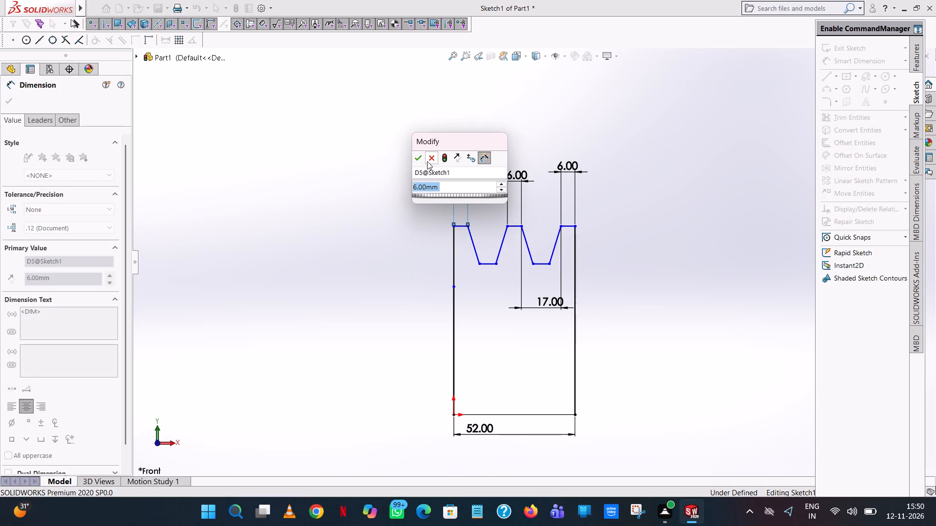
pyautogui.click(415, 161)
pyautogui.click(380, 186)
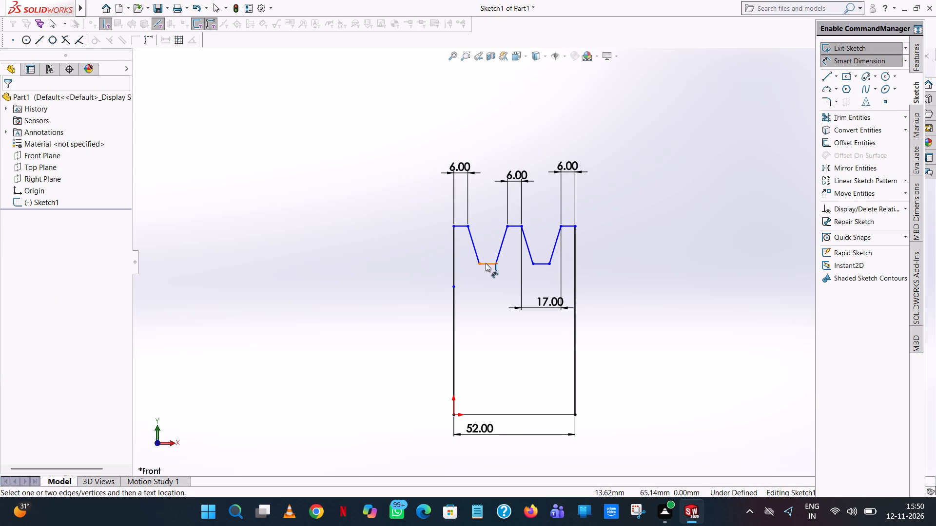
# Dimension the left groove's floor width and the vertical depth of its left sloped flank.
pyautogui.click(486, 263)
pyautogui.click(491, 304)
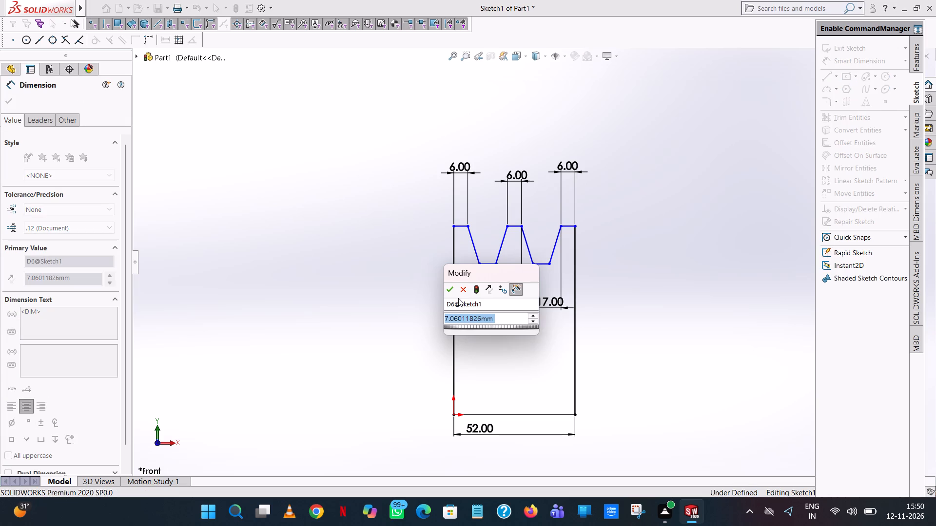
pyautogui.click(451, 291)
pyautogui.click(471, 241)
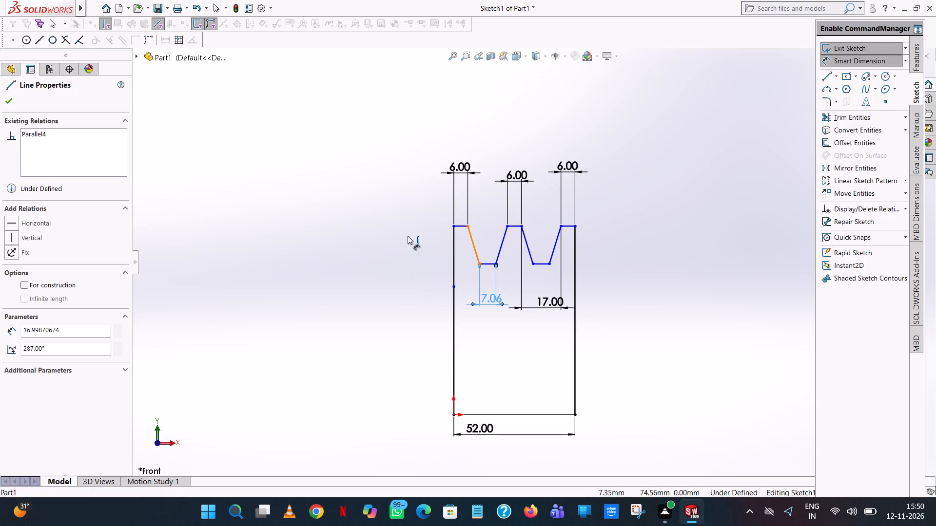
pyautogui.click(401, 233)
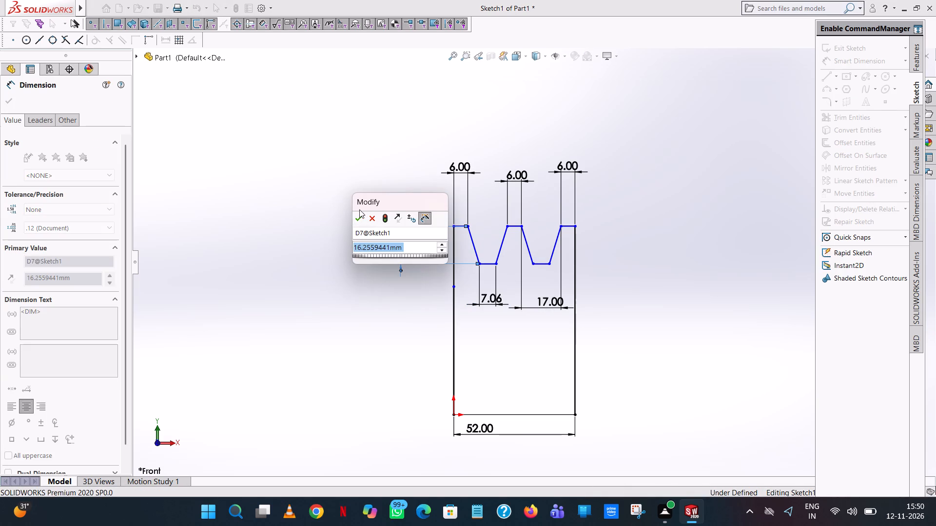
pyautogui.click(357, 216)
pyautogui.click(375, 168)
# Dimension the vertical distances from the profile's bottom line to the floors of the left and right grooves.
pyautogui.click(486, 264)
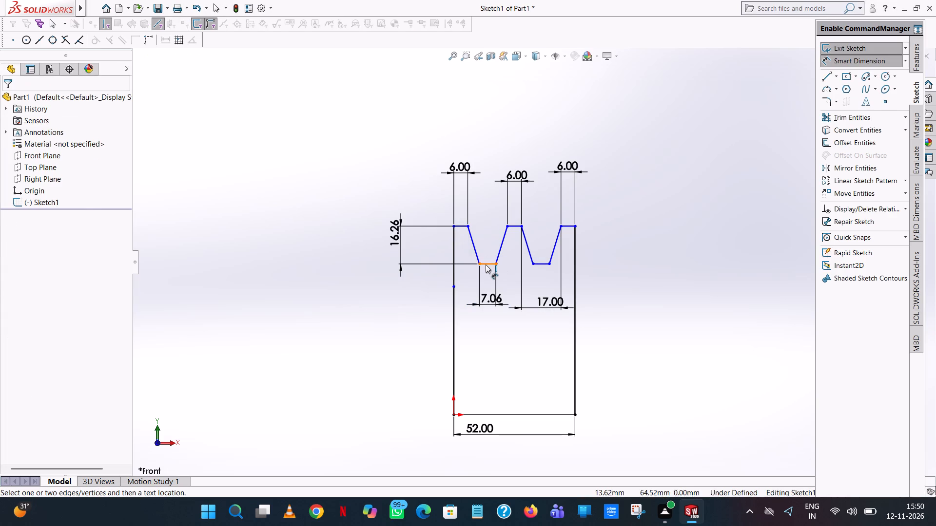
pyautogui.click(479, 416)
pyautogui.click(383, 396)
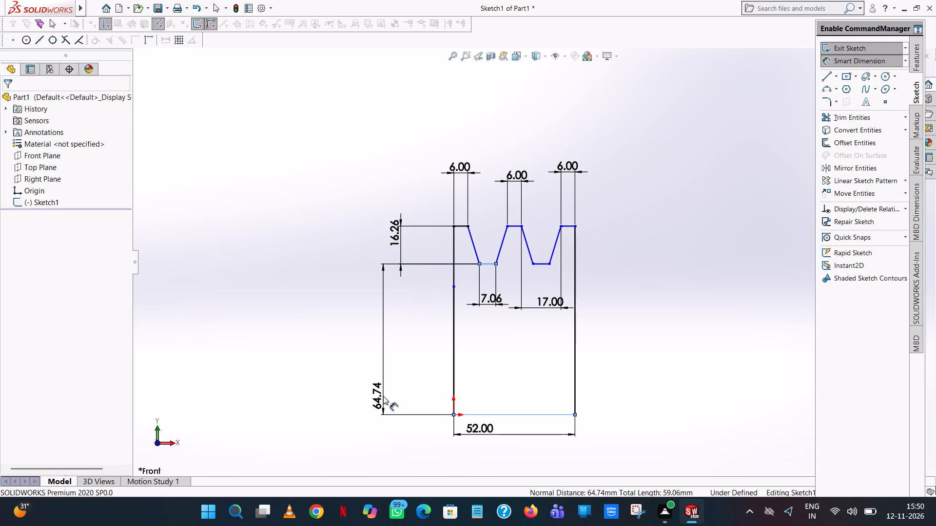
pyautogui.click(347, 378)
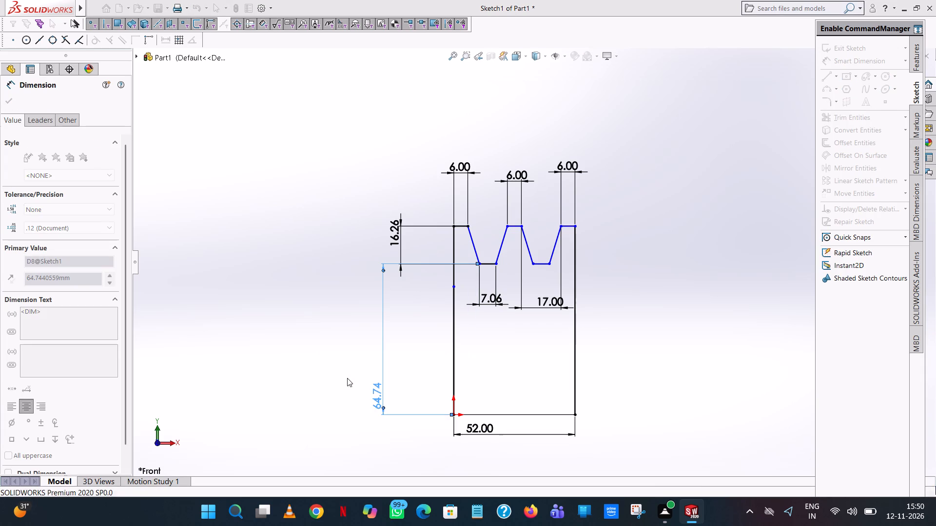
pyautogui.click(407, 314)
pyautogui.click(545, 265)
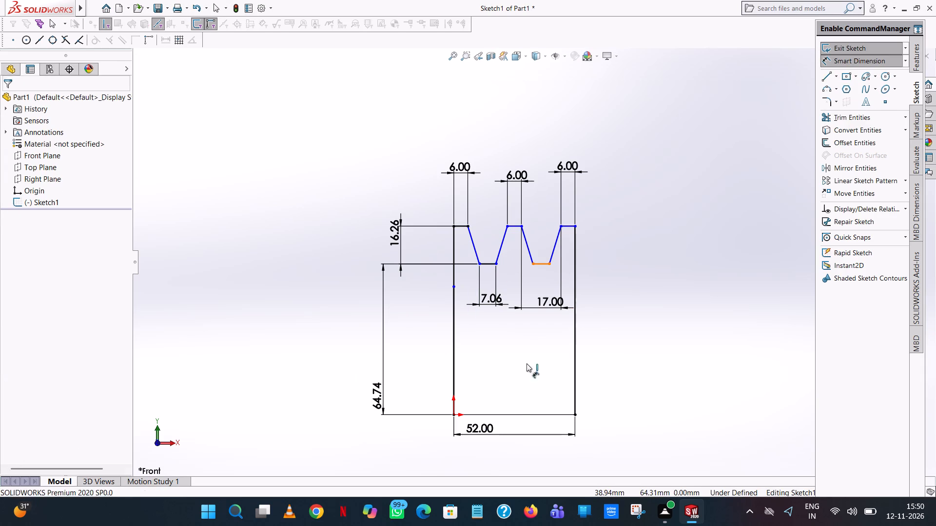
pyautogui.click(519, 414)
pyautogui.click(635, 390)
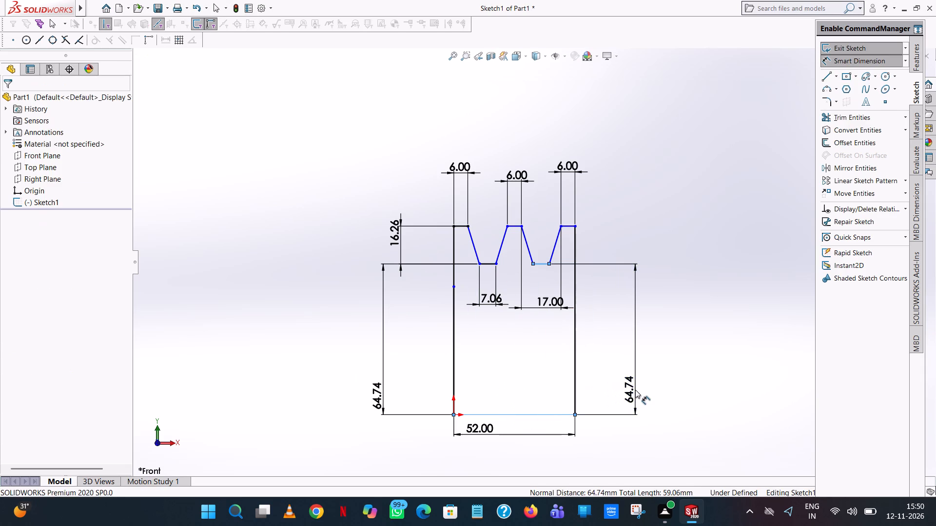
pyautogui.click(585, 372)
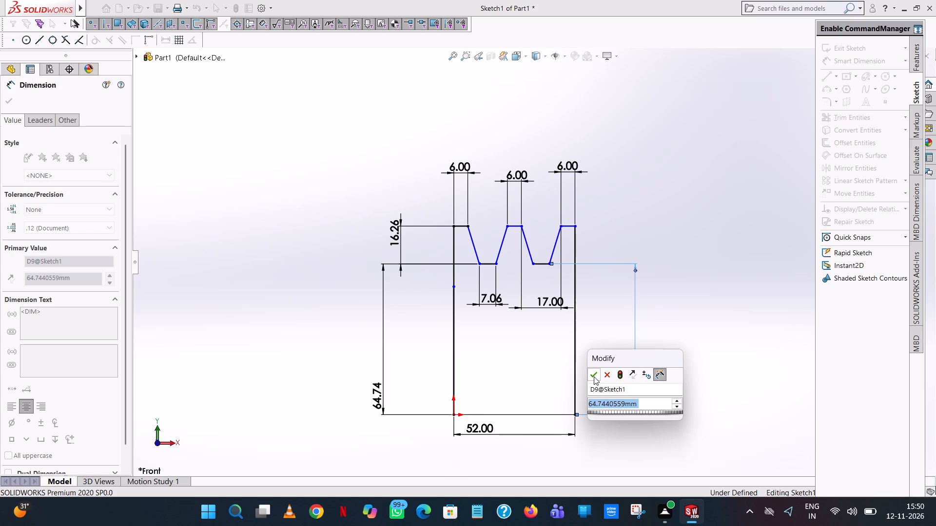
pyautogui.click(594, 376)
pyautogui.click(608, 213)
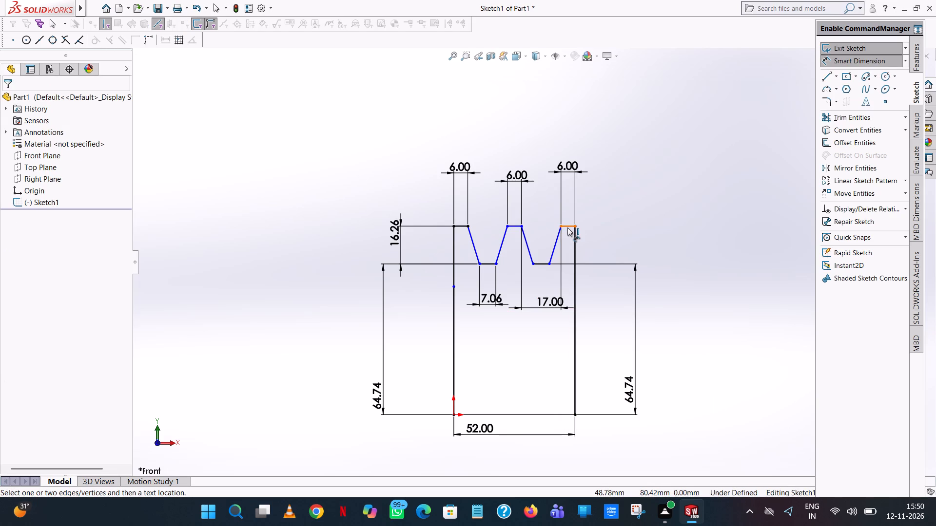
# Dimension the vertical distances from the profile's bottom line to the right and middle top flats.
pyautogui.click(567, 227)
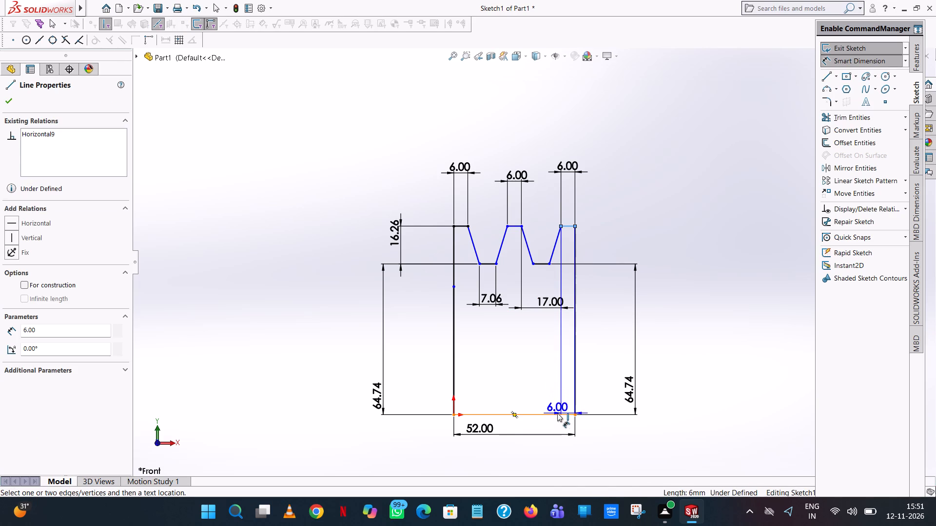
pyautogui.click(557, 413)
pyautogui.click(619, 376)
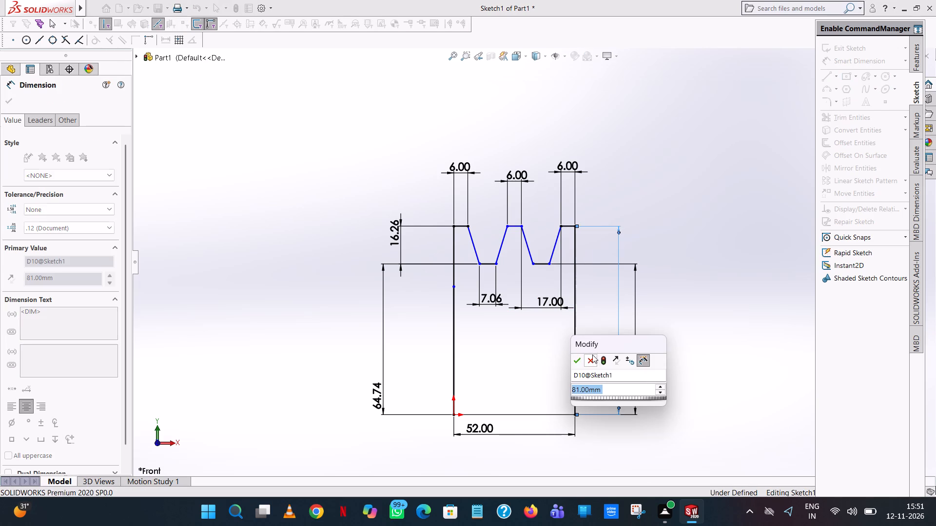
pyautogui.click(574, 360)
pyautogui.click(609, 282)
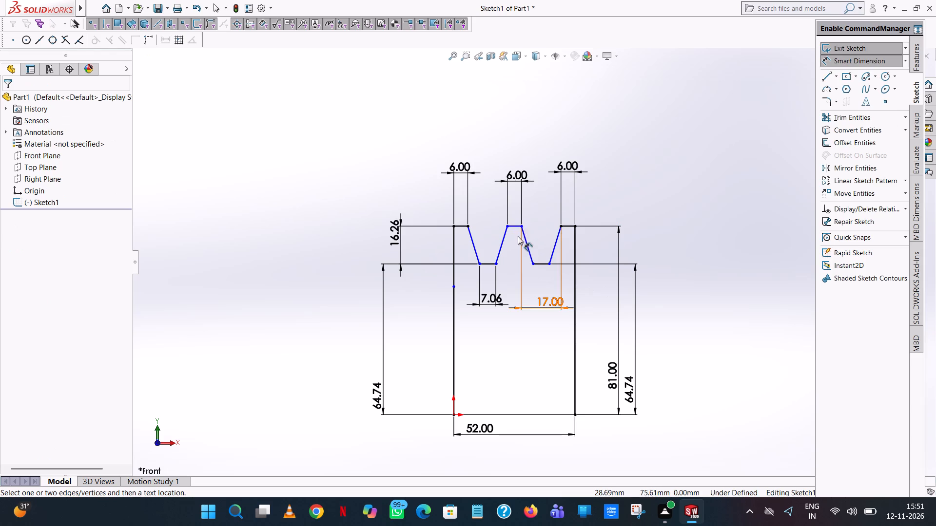
pyautogui.click(512, 225)
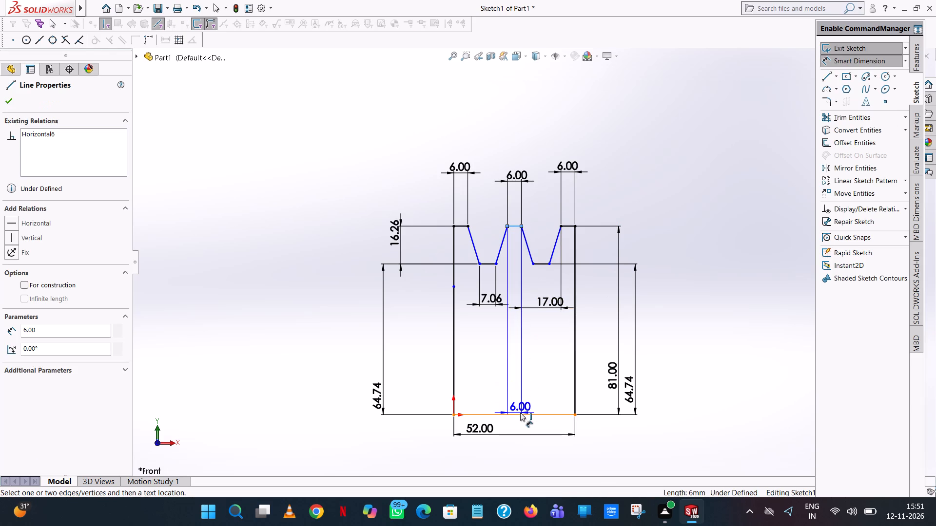
pyautogui.click(520, 413)
pyautogui.click(429, 410)
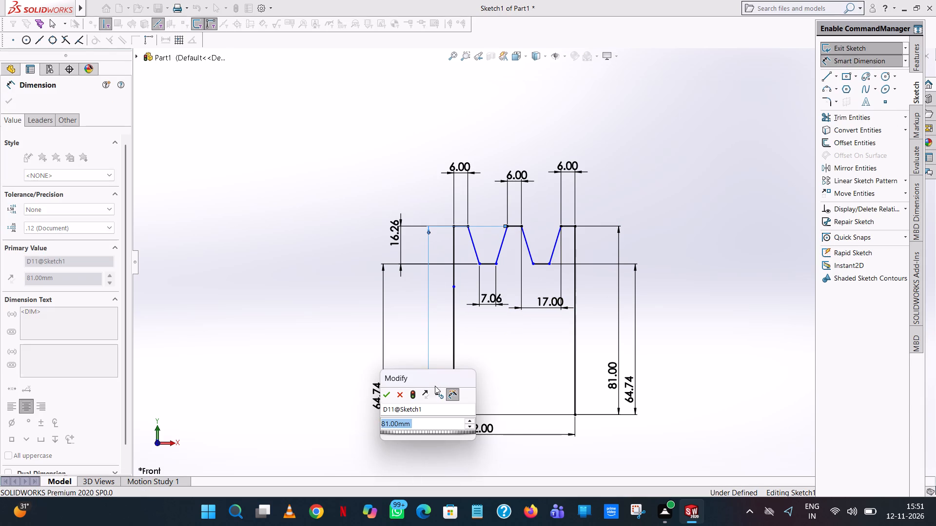
pyautogui.click(388, 394)
pyautogui.click(317, 305)
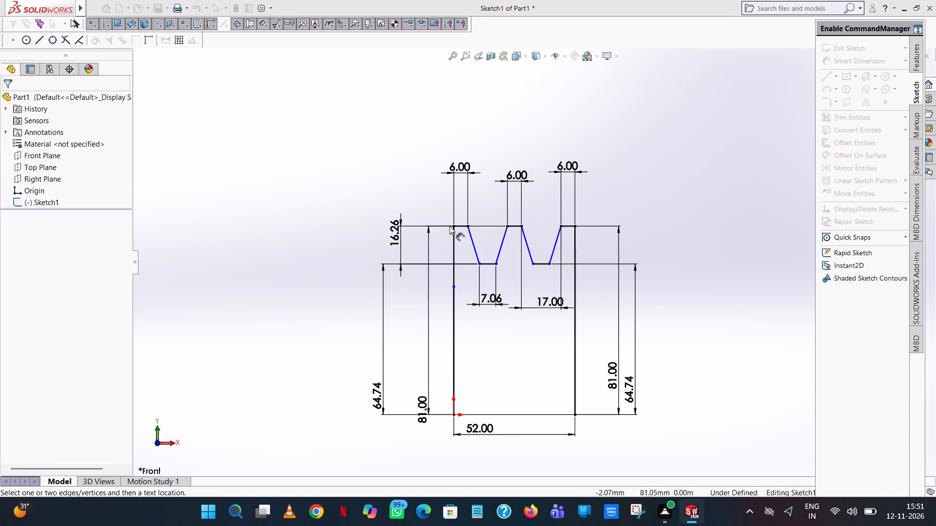
# Add aligned length dimensions to the left groove's left flank and the right groove's right flank.
pyautogui.click(473, 247)
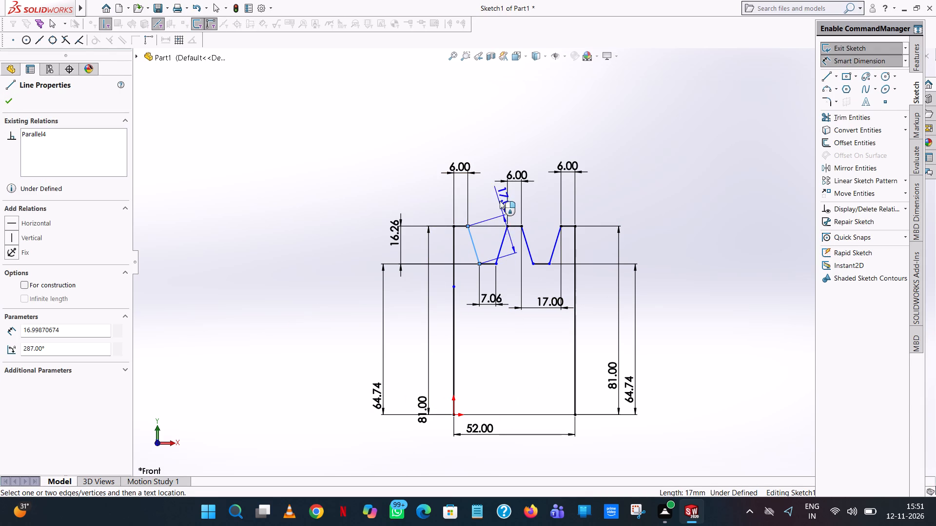
pyautogui.click(634, 131)
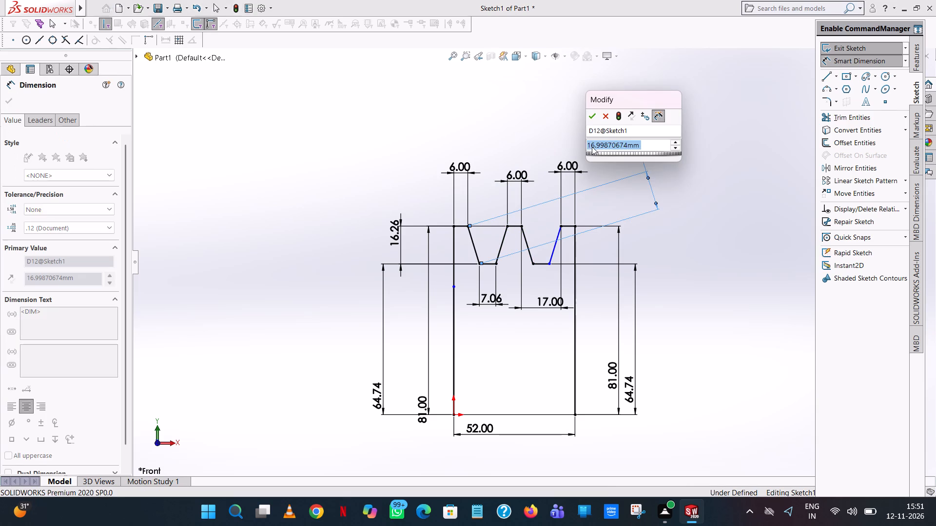
pyautogui.click(594, 114)
pyautogui.click(678, 214)
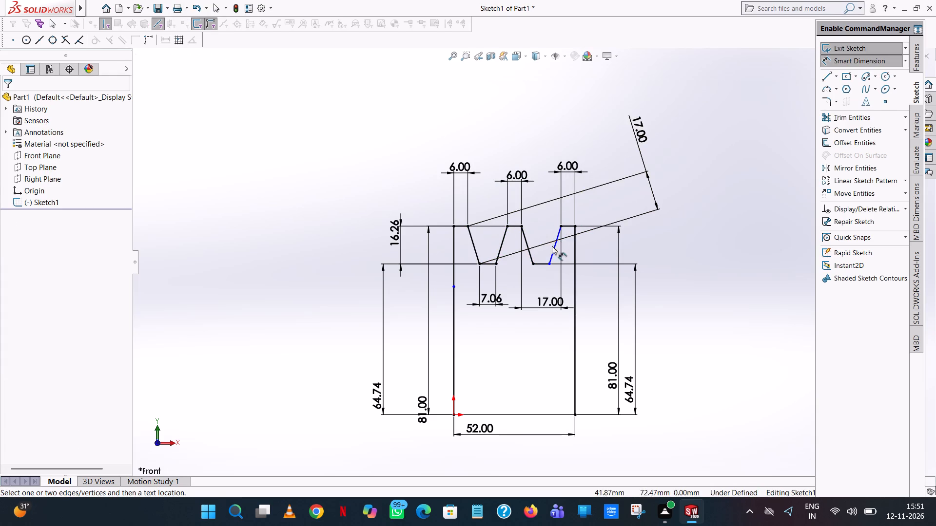
pyautogui.click(553, 249)
pyautogui.click(481, 189)
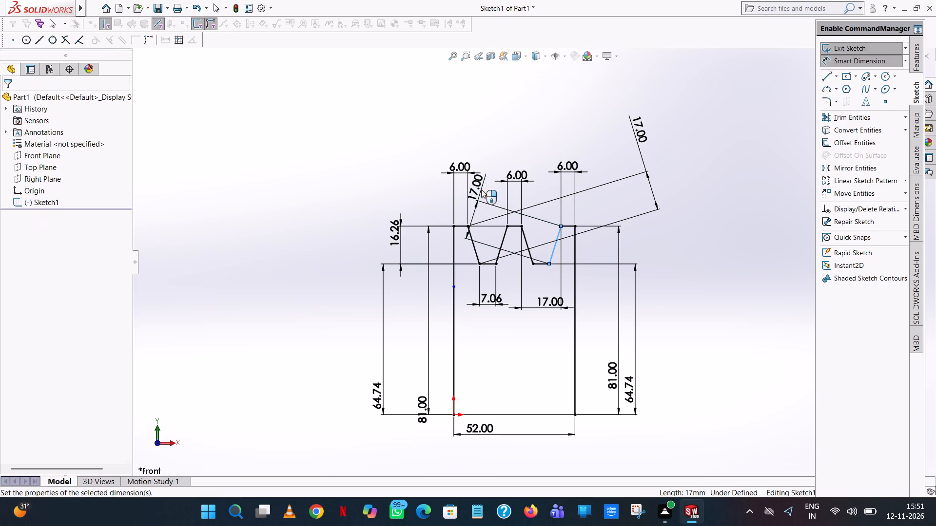
pyautogui.click(439, 175)
pyautogui.click(395, 177)
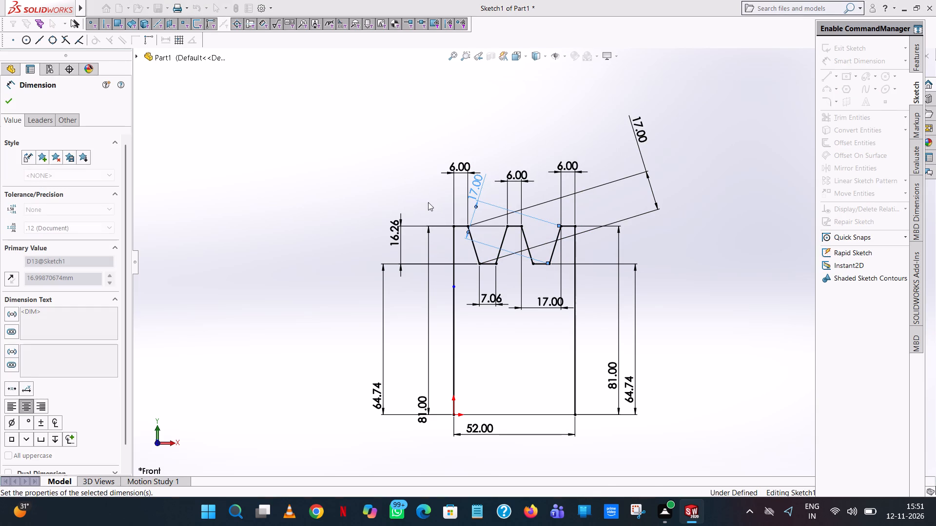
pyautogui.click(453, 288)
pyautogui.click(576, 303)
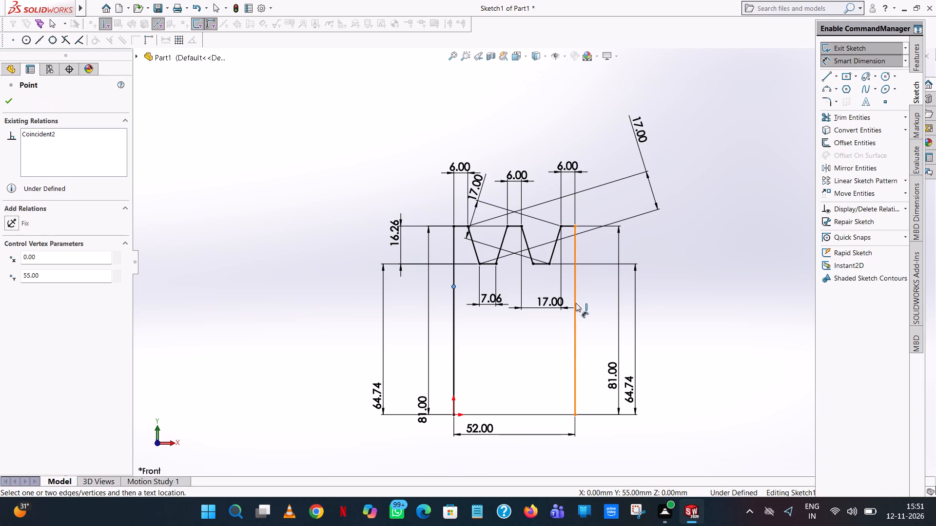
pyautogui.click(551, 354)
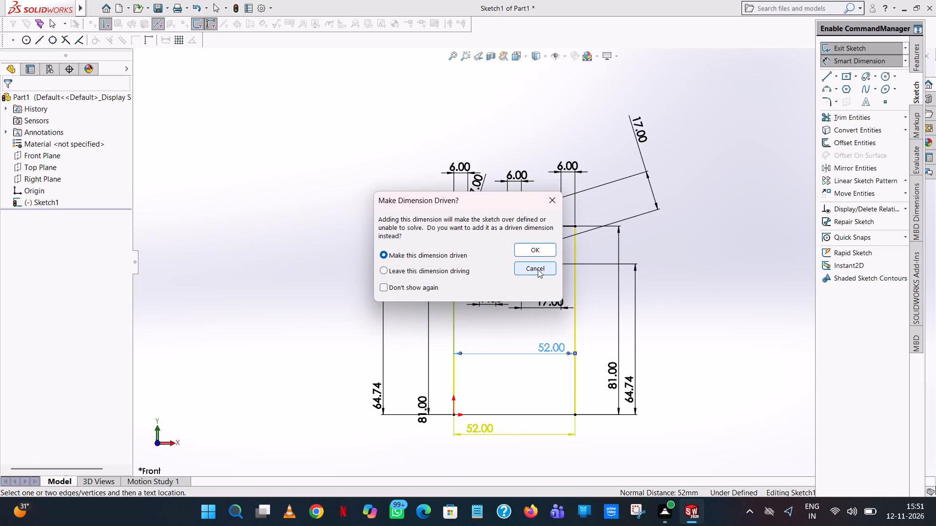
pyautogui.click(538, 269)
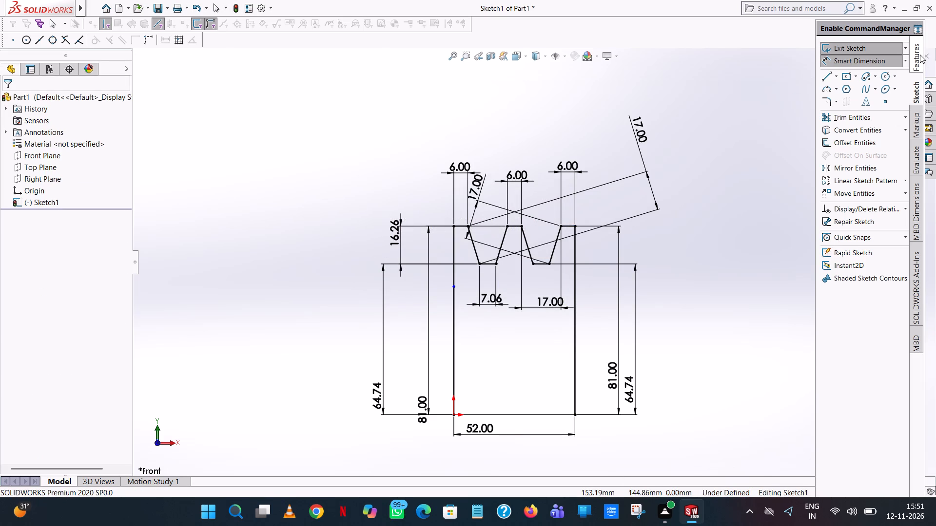
# Revolve the closed grooved profile 360 degrees about its bottom line to form the solid pulley.
pyautogui.click(920, 55)
pyautogui.click(855, 65)
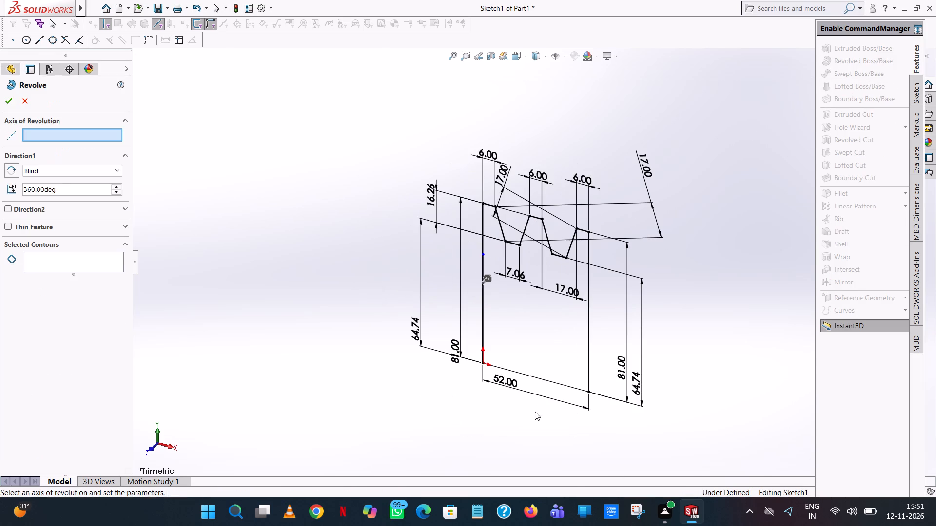
pyautogui.click(552, 380)
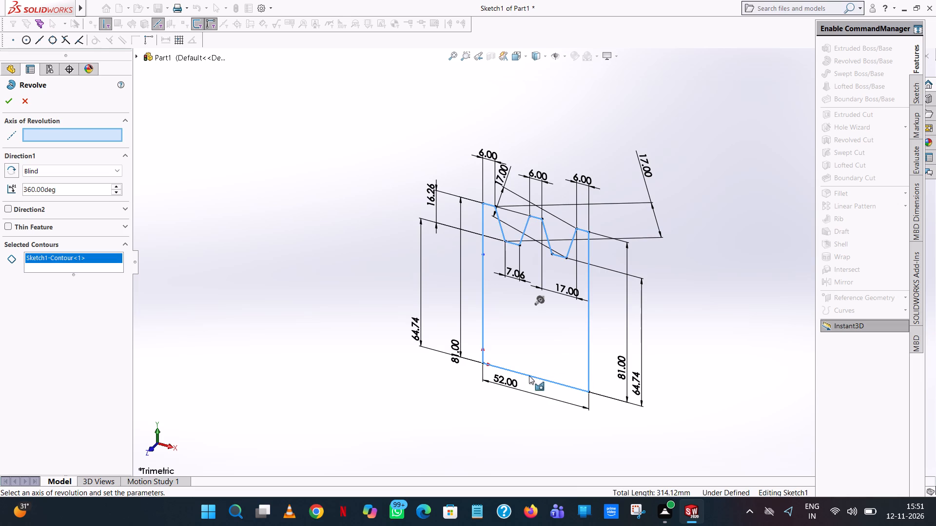
pyautogui.click(535, 339)
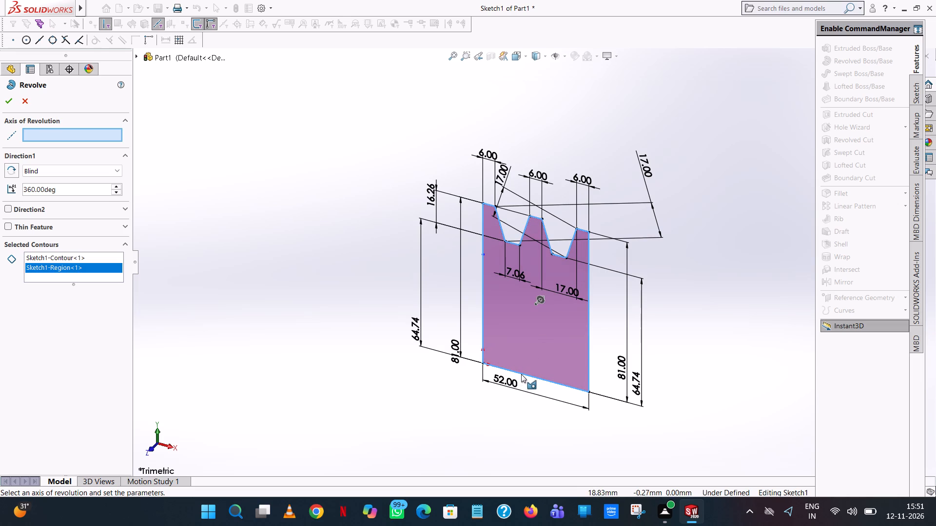
pyautogui.click(521, 374)
pyautogui.click(748, 231)
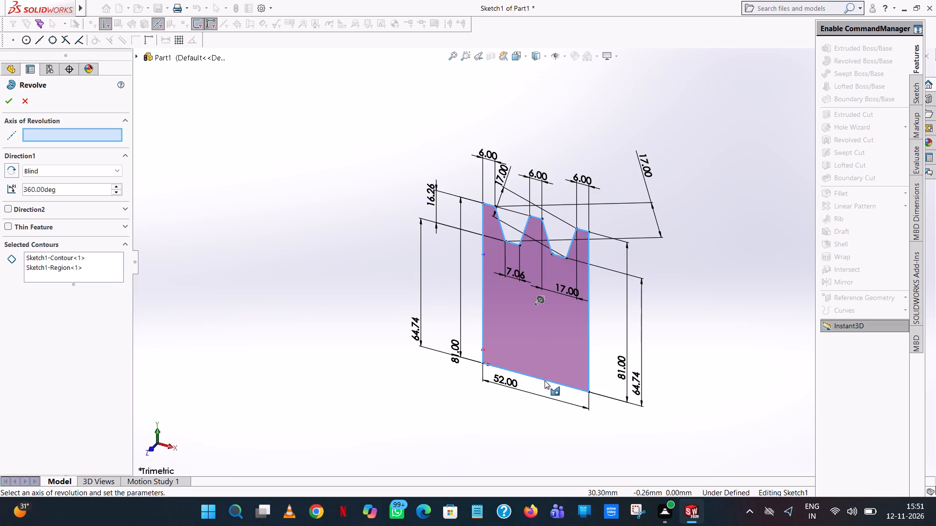
pyautogui.click(545, 380)
pyautogui.click(545, 380)
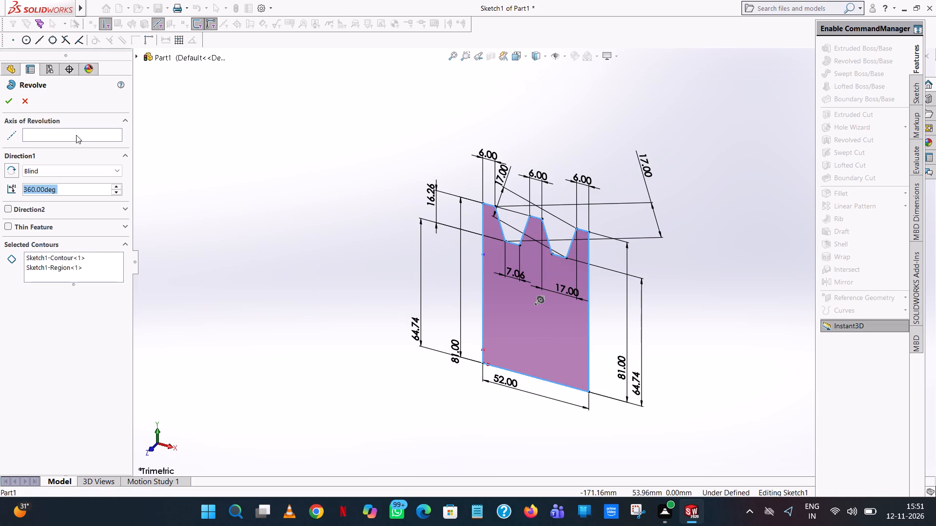
pyautogui.click(77, 134)
pyautogui.click(515, 372)
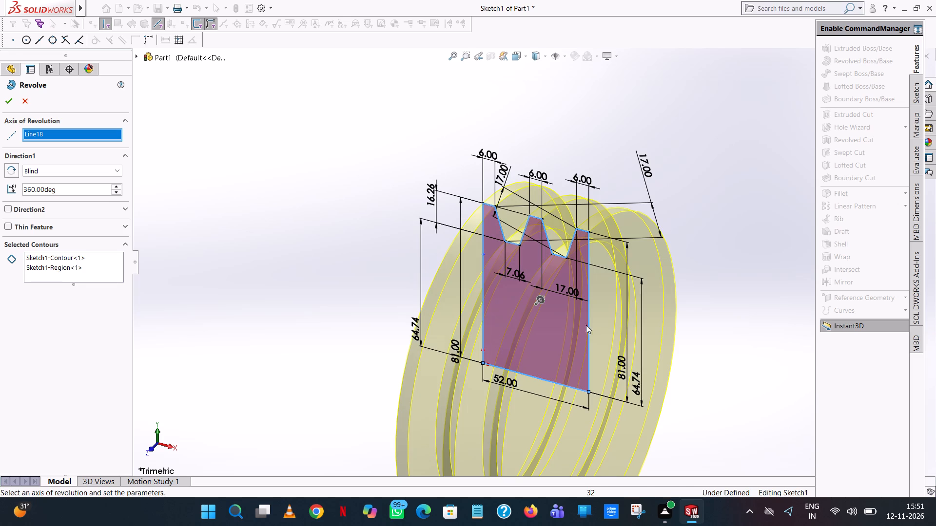
pyautogui.click(8, 105)
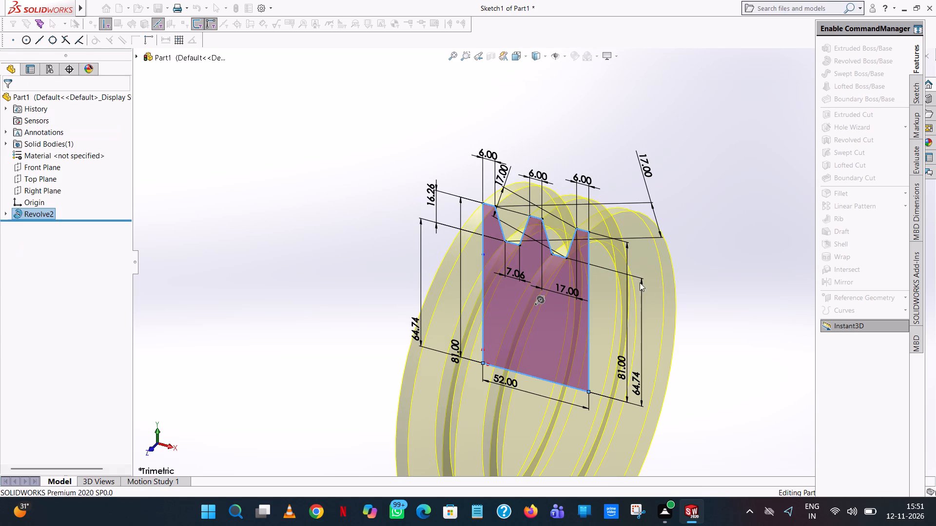
pyautogui.click(730, 326)
# Start an Extruded Cut sketch on the pulley's right end face and draw an origin-centred circle of 55 mm radius.
pyautogui.moveTo(724, 328); pyautogui.dragTo(746, 298, button='middle')
pyautogui.scroll(2, 724, 324)
pyautogui.moveTo(746, 298); pyautogui.dragTo(749, 296, button='middle')
pyautogui.click(844, 114)
pyautogui.click(611, 296)
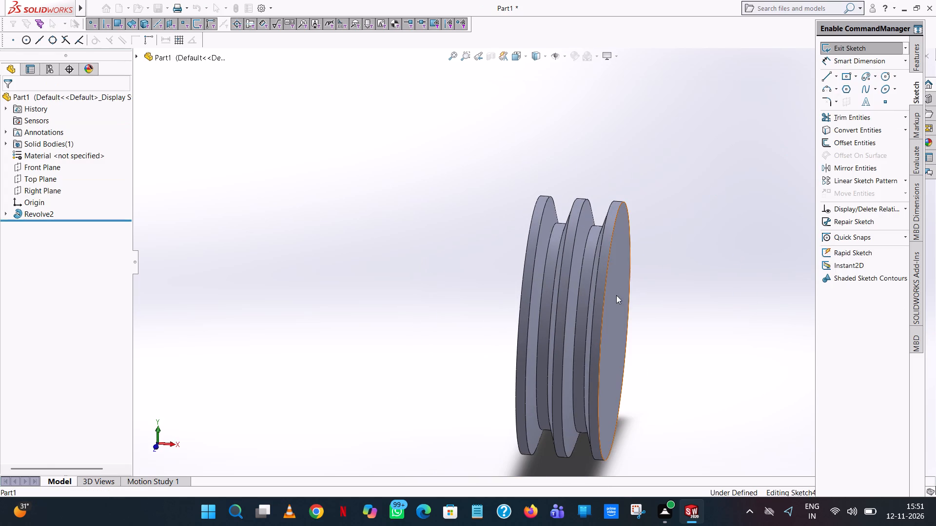
pyautogui.scroll(1, 676, 267)
pyautogui.moveTo(676, 267); pyautogui.dragTo(641, 257, button='middle')
pyautogui.scroll(2, 643, 257)
pyautogui.click(882, 79)
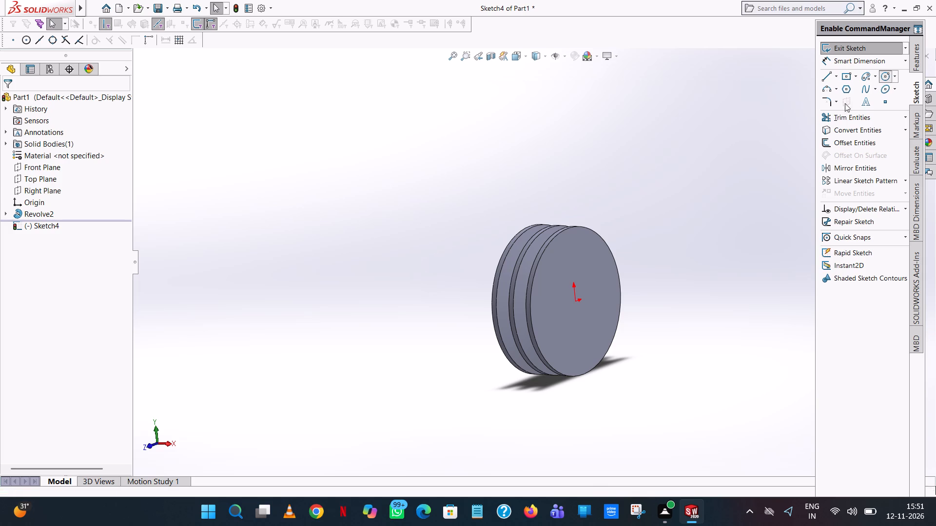
pyautogui.click(576, 301)
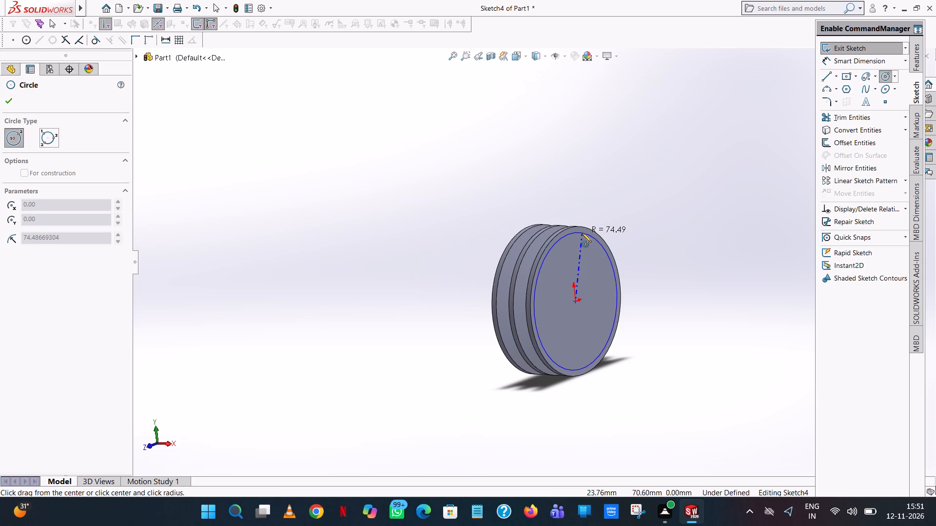
pyautogui.click(576, 243)
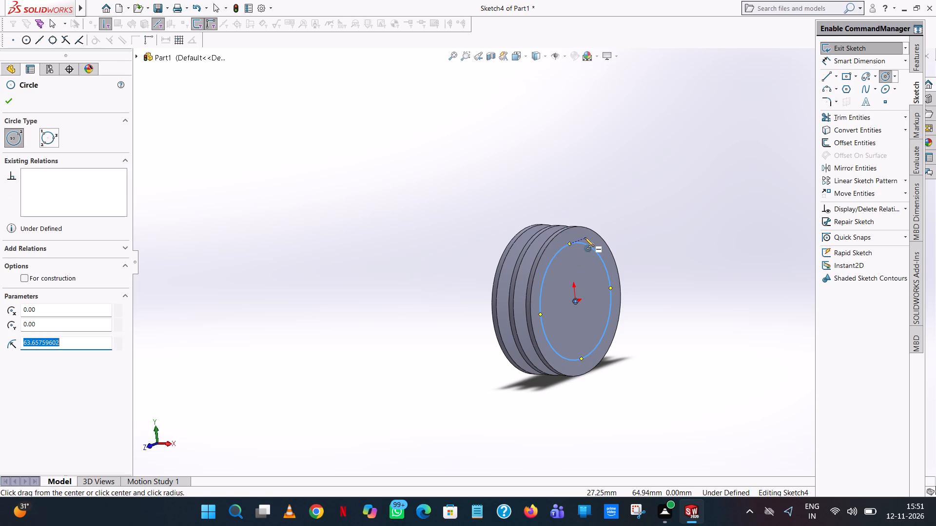
pyautogui.press('1')
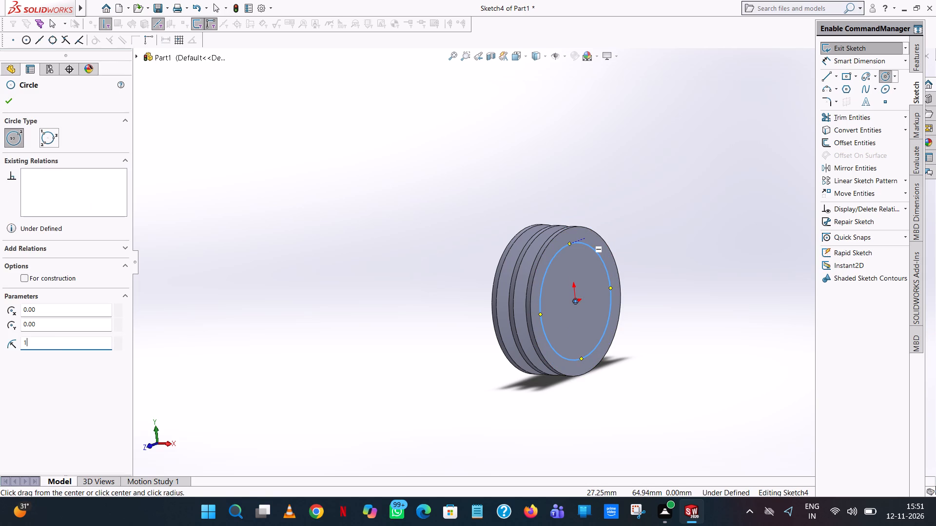
pyautogui.write('10')
pyautogui.write('/2')
pyautogui.press('Return')
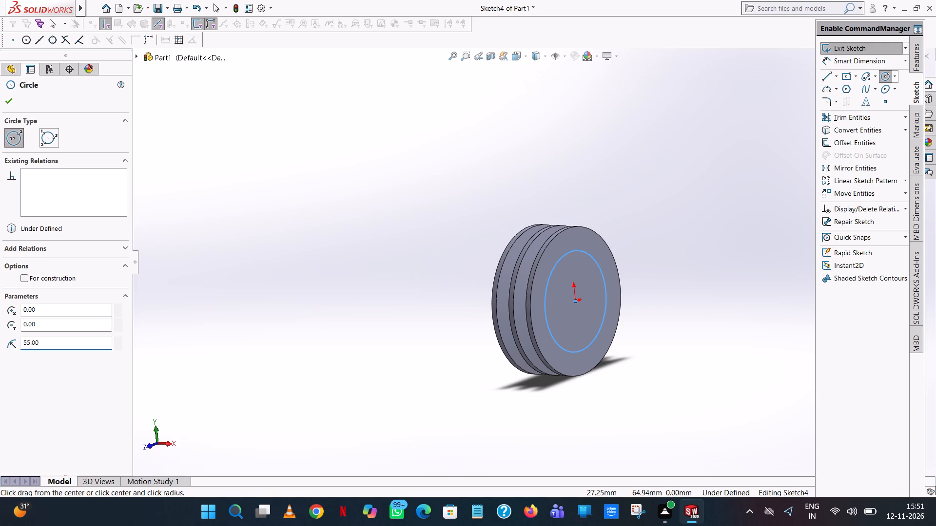
pyautogui.click(7, 100)
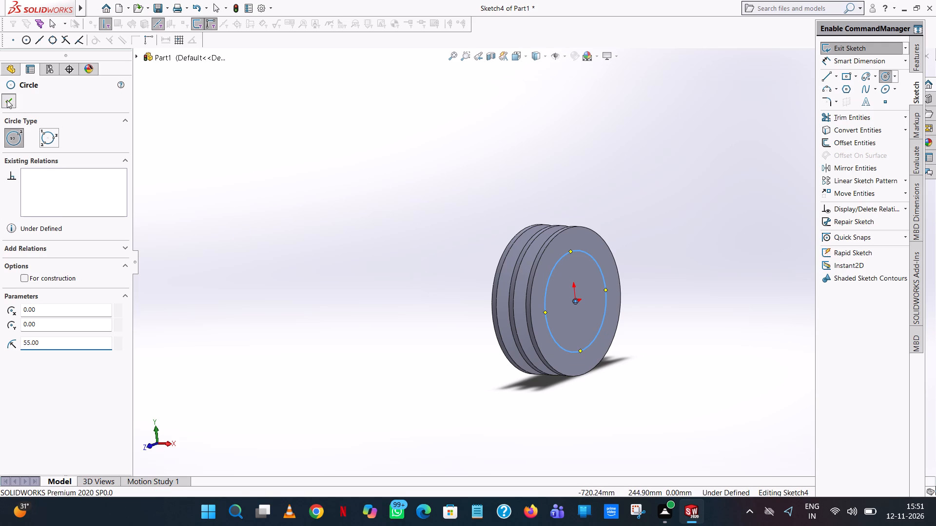
pyautogui.click(650, 176)
# Add a diameter dimension to the circle on the right end face.
pyautogui.click(838, 60)
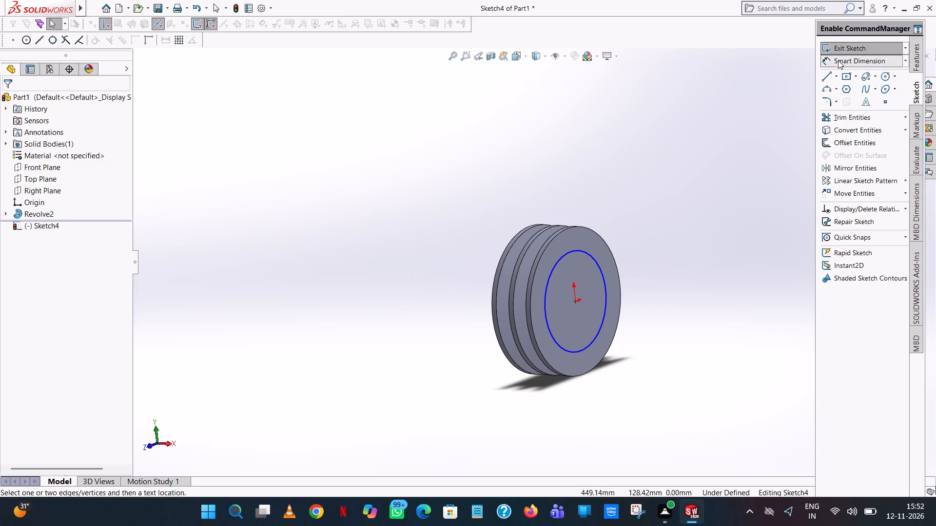
pyautogui.click(566, 254)
pyautogui.click(591, 161)
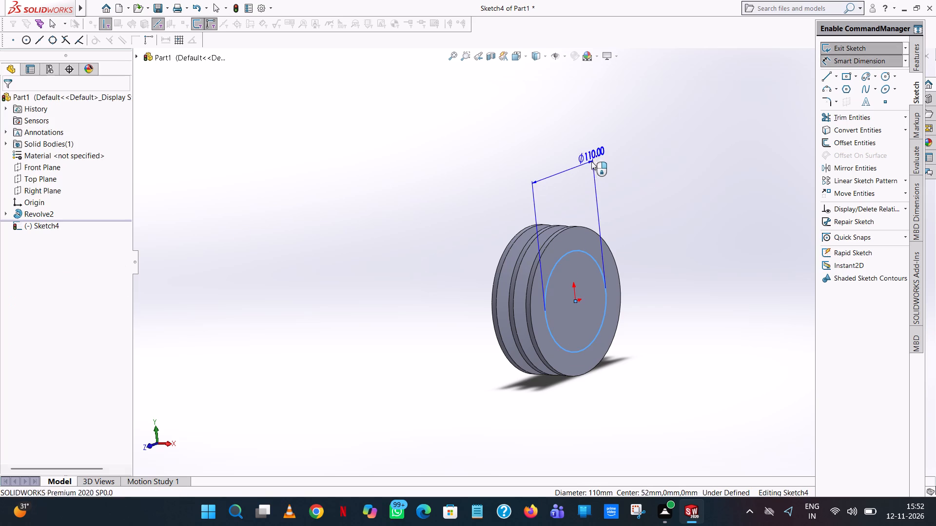
pyautogui.click(544, 148)
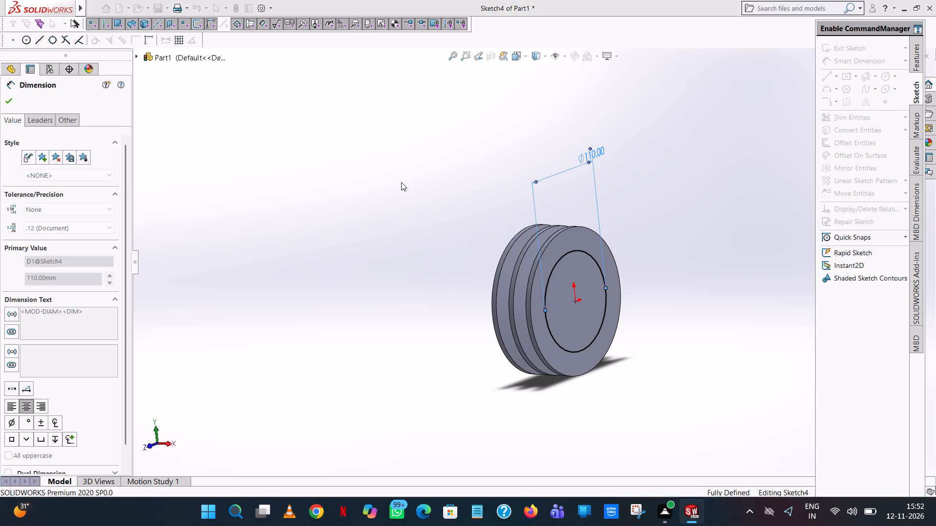
pyautogui.click(401, 182)
# Cut the circle into the pulley's right end face as a blind recess 19.5 mm deep.
pyautogui.moveTo(406, 188); pyautogui.dragTo(451, 158, button='middle')
pyautogui.scroll(1, 451, 158)
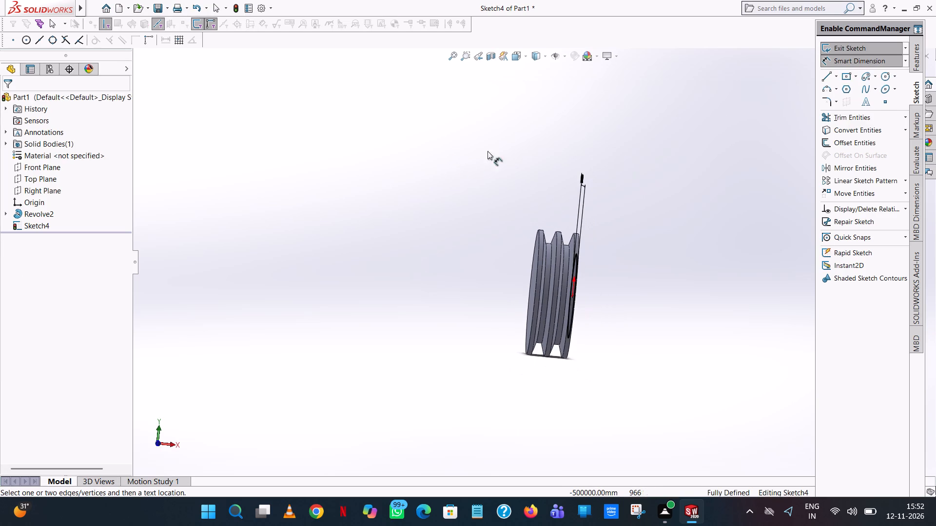
pyautogui.click(919, 49)
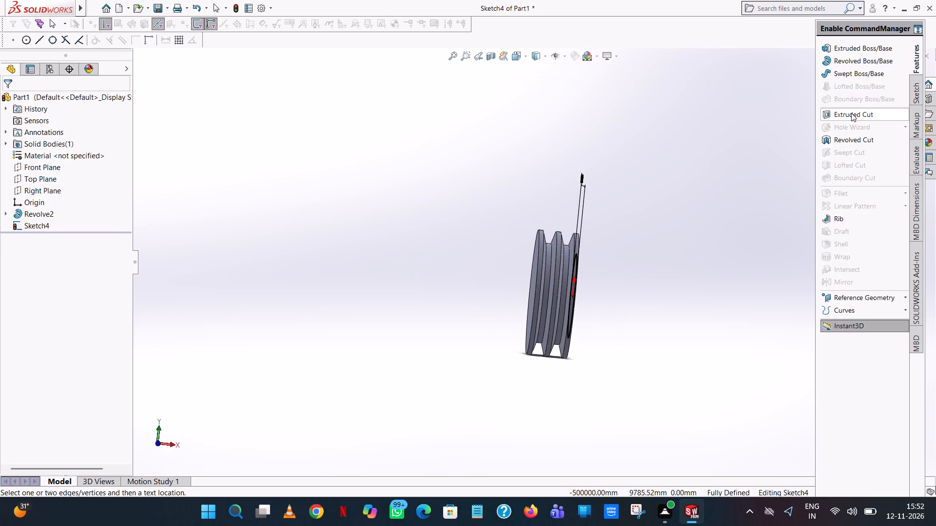
pyautogui.click(851, 113)
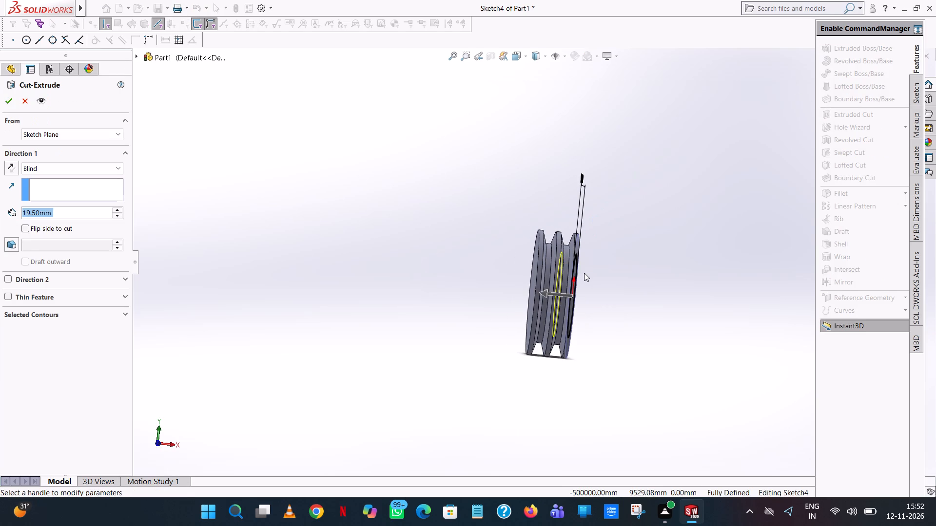
pyautogui.moveTo(584, 272); pyautogui.dragTo(584, 255, button='middle')
pyautogui.scroll(-6, 567, 261)
pyautogui.moveTo(567, 261); pyautogui.dragTo(565, 252, button='middle')
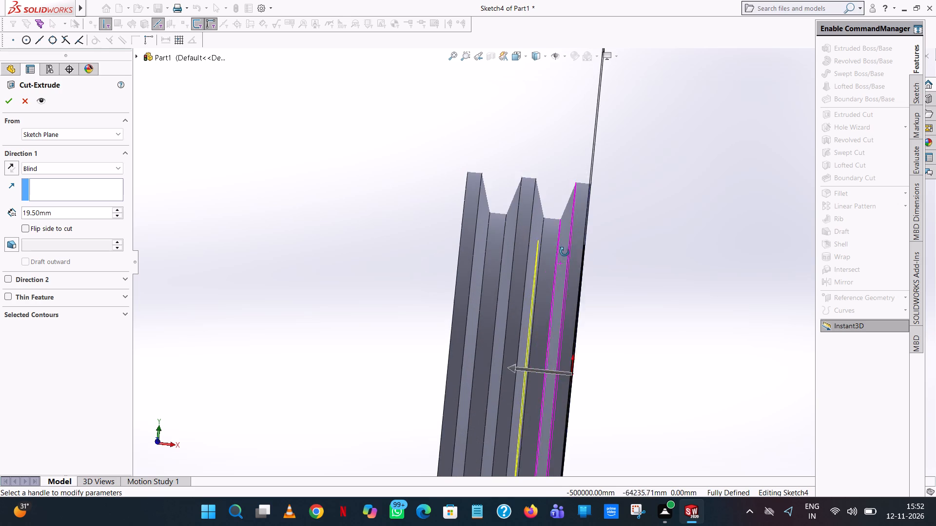
pyautogui.moveTo(565, 252); pyautogui.dragTo(565, 208, button='middle')
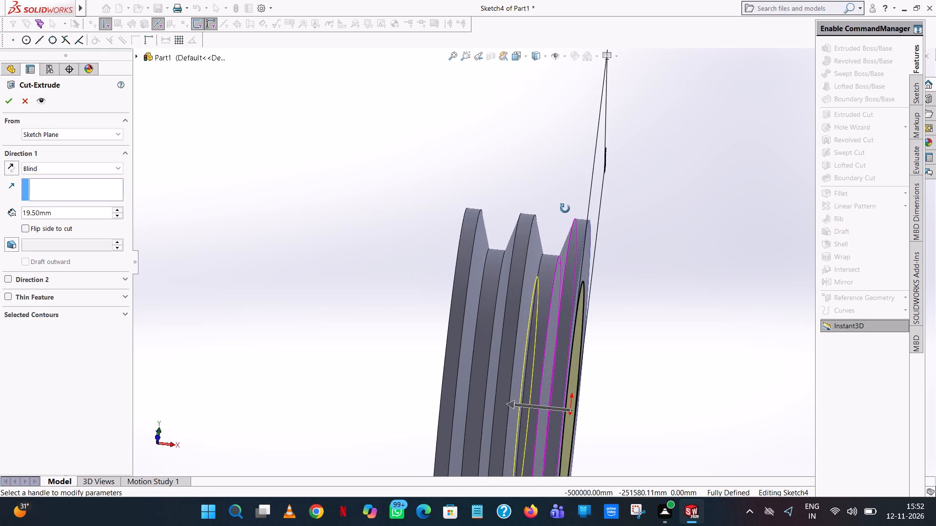
pyautogui.moveTo(565, 208); pyautogui.dragTo(567, 210, button='middle')
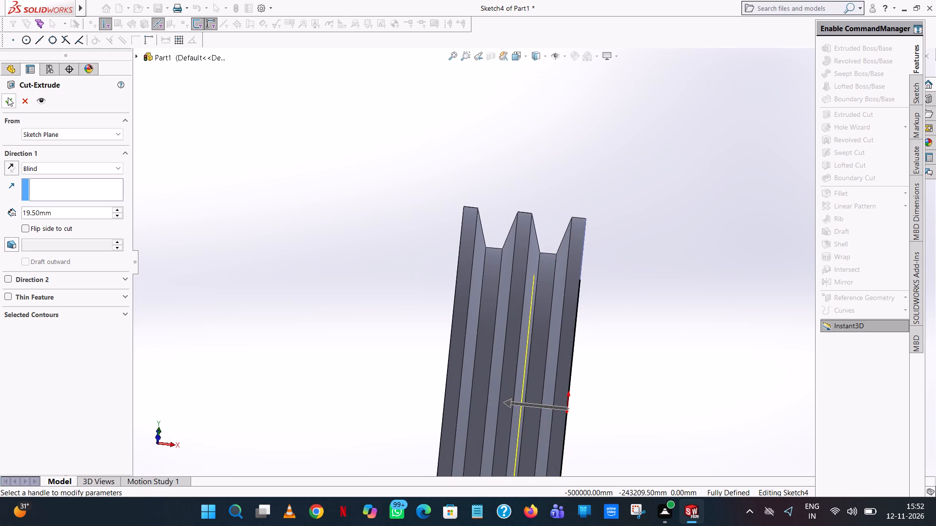
pyautogui.click(8, 97)
pyautogui.click(505, 117)
# Start an Extruded Cut sketch on the opposite, uncut end face and draw an origin-centred circle of 55 mm radius.
pyautogui.scroll(1, 478, 137)
pyautogui.moveTo(468, 139); pyautogui.dragTo(305, 128, button='middle')
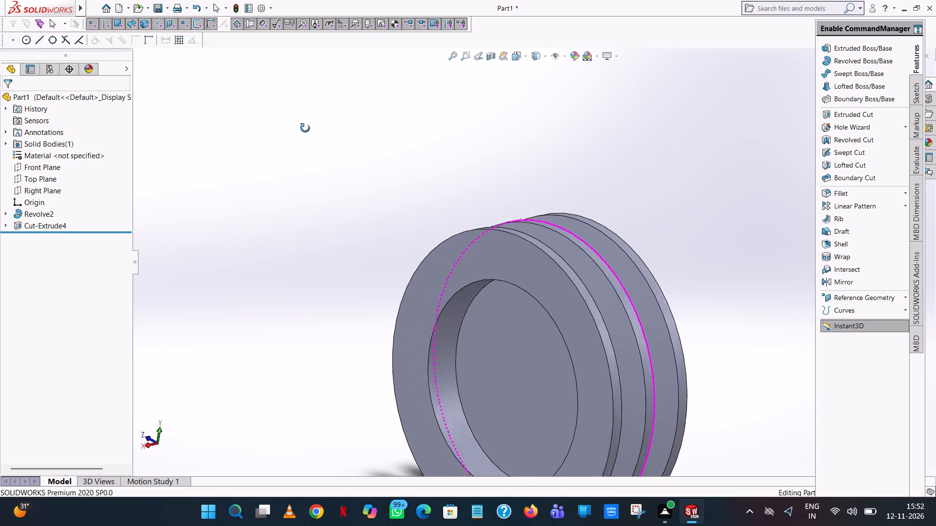
pyautogui.moveTo(305, 128); pyautogui.dragTo(549, 203, button='middle')
pyautogui.scroll(1, 549, 203)
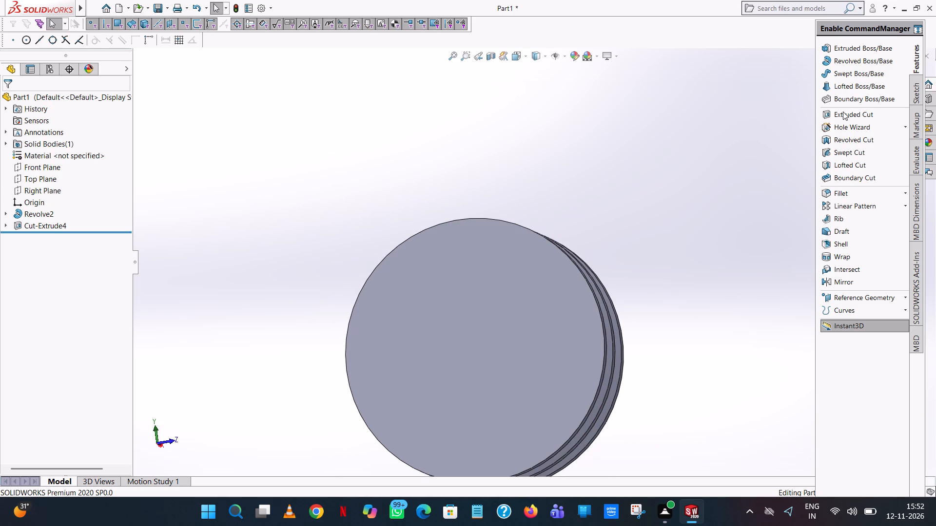
pyautogui.click(843, 112)
pyautogui.click(497, 305)
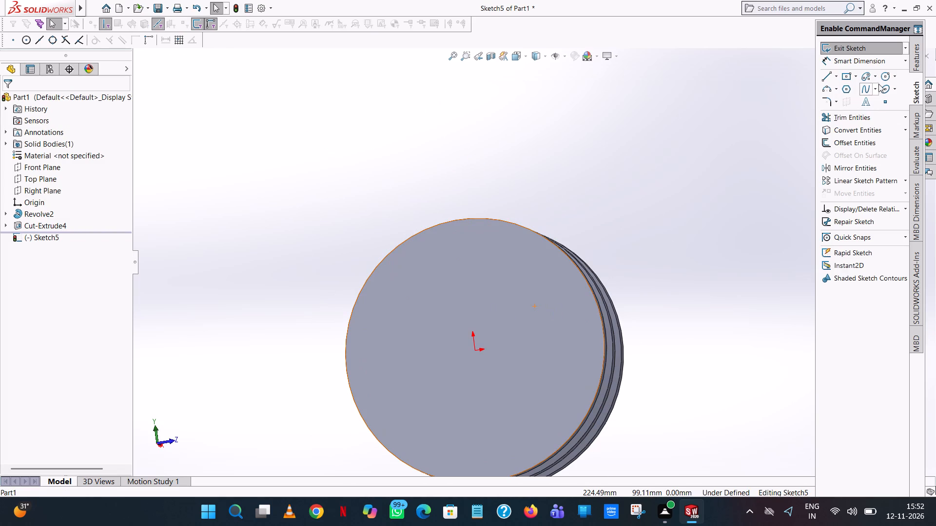
pyautogui.click(888, 73)
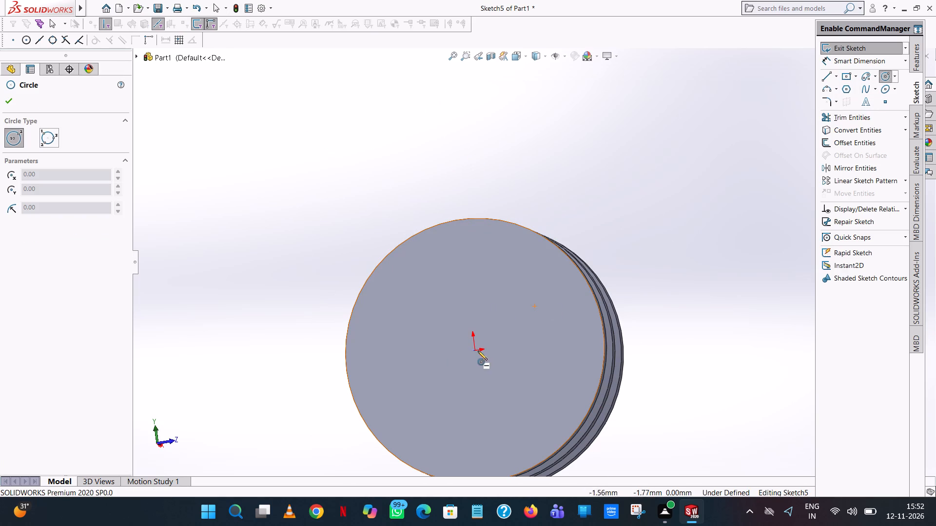
pyautogui.click(474, 352)
pyautogui.click(517, 263)
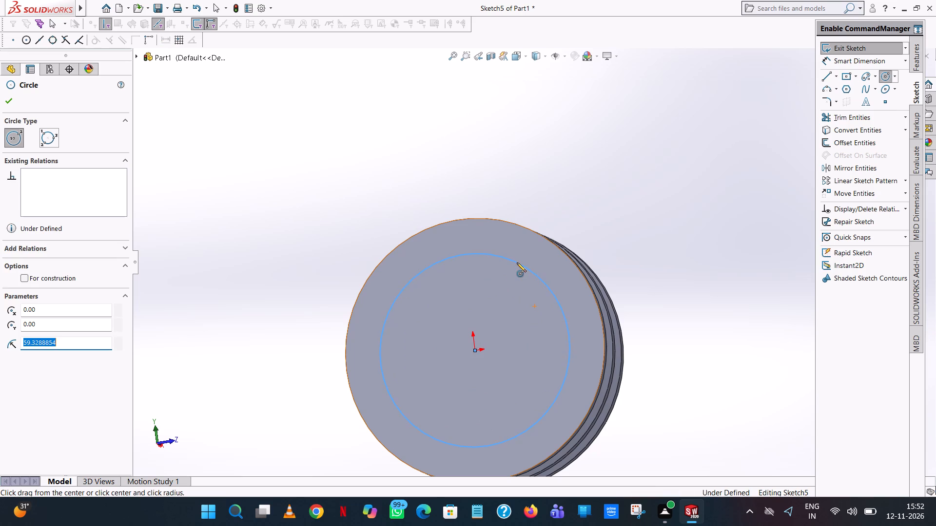
pyautogui.write('55')
pyautogui.press('Return')
pyautogui.rightClick(518, 262)
pyautogui.click(541, 267)
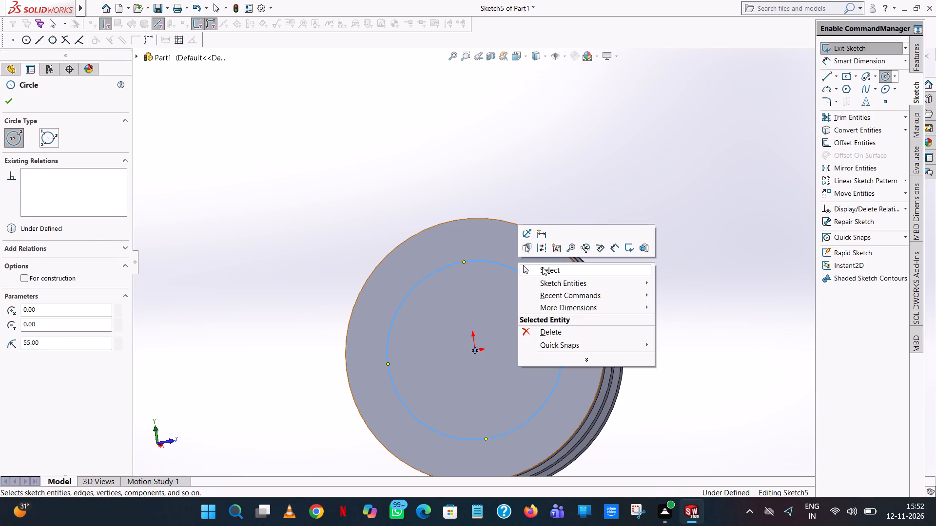
# Add a diameter dimension to the circle on the opposite end face.
pyautogui.click(872, 66)
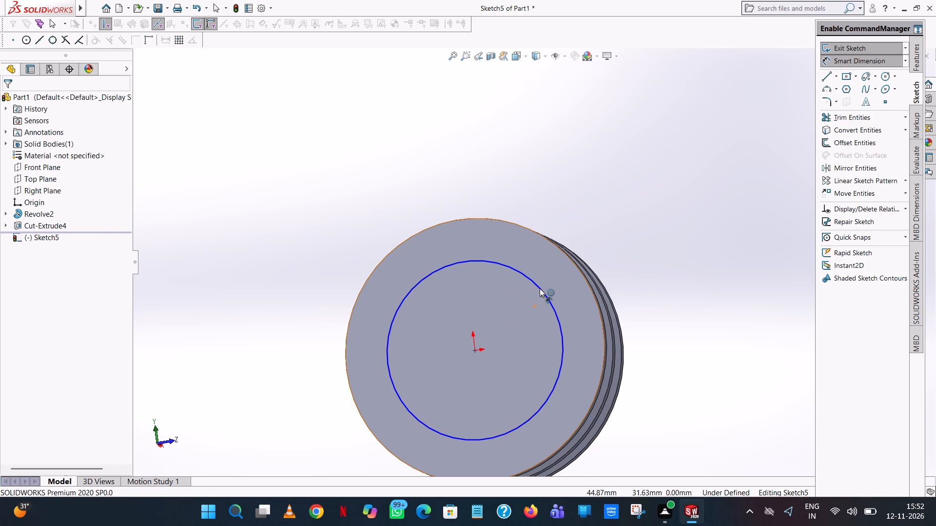
pyautogui.click(540, 288)
pyautogui.click(676, 175)
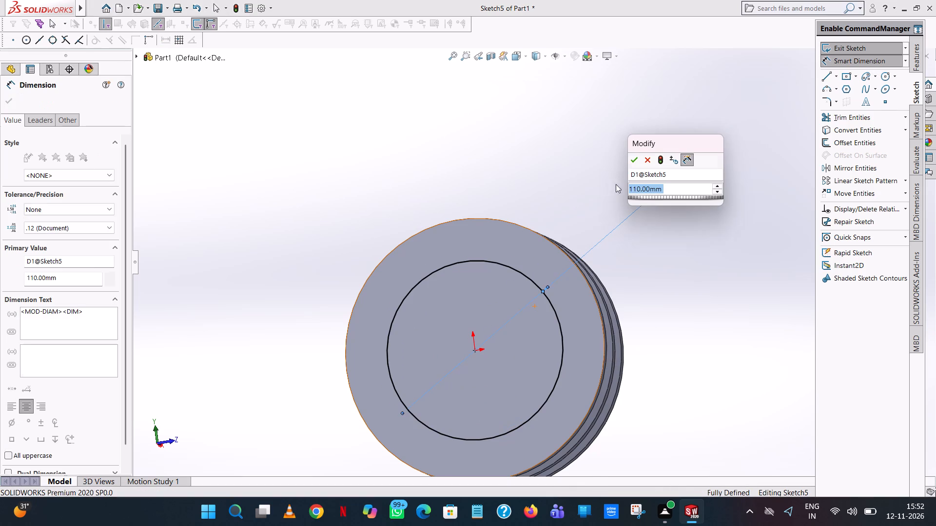
pyautogui.click(635, 159)
pyautogui.click(555, 164)
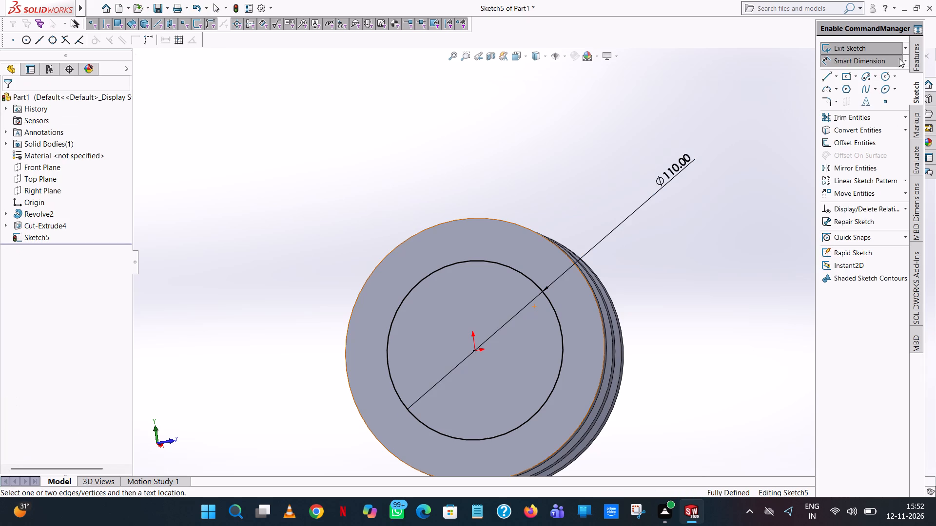
# Cut the circle into the pulley's opposite end face as a blind recess 19.5 mm deep.
pyautogui.click(914, 61)
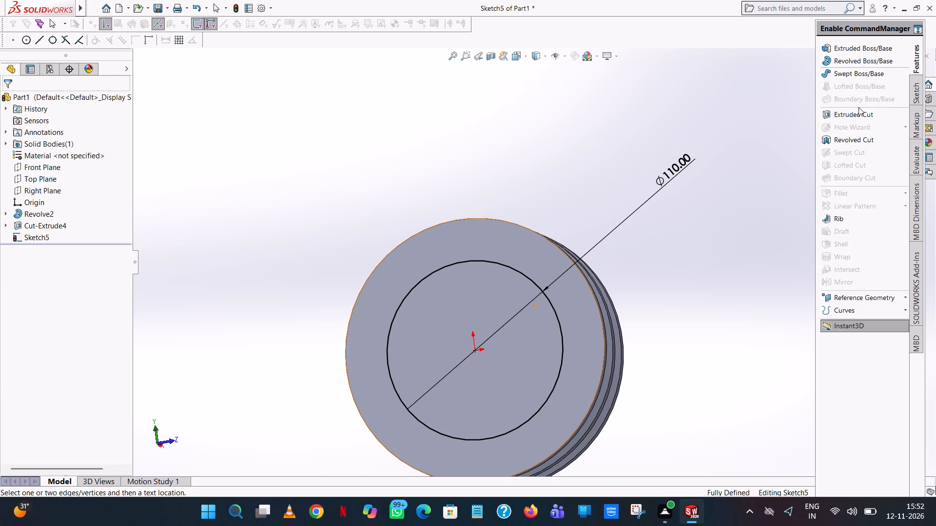
pyautogui.click(857, 114)
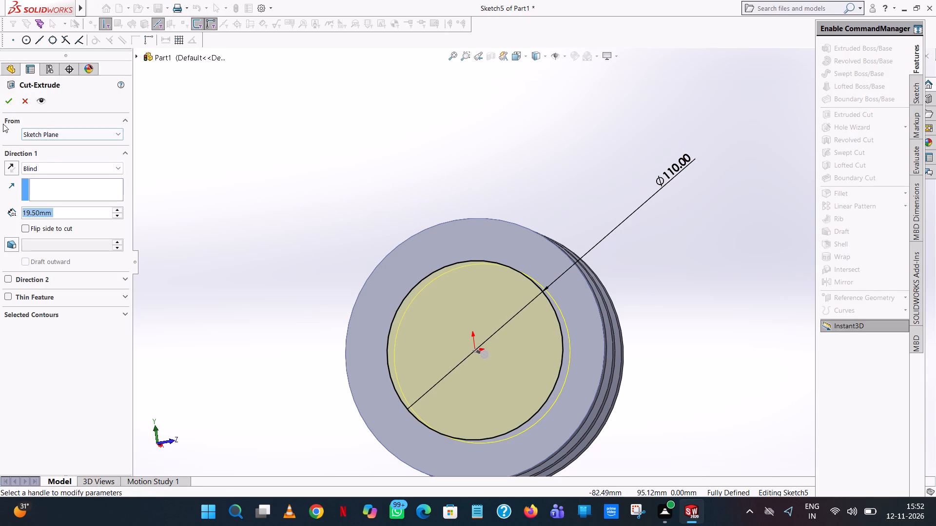
pyautogui.click(12, 100)
pyautogui.click(485, 112)
# Start an Extruded Boss sketch on the right recess's floor and draw an origin-centred circle of 25 mm radius.
pyautogui.moveTo(480, 124); pyautogui.dragTo(550, 136, button='middle')
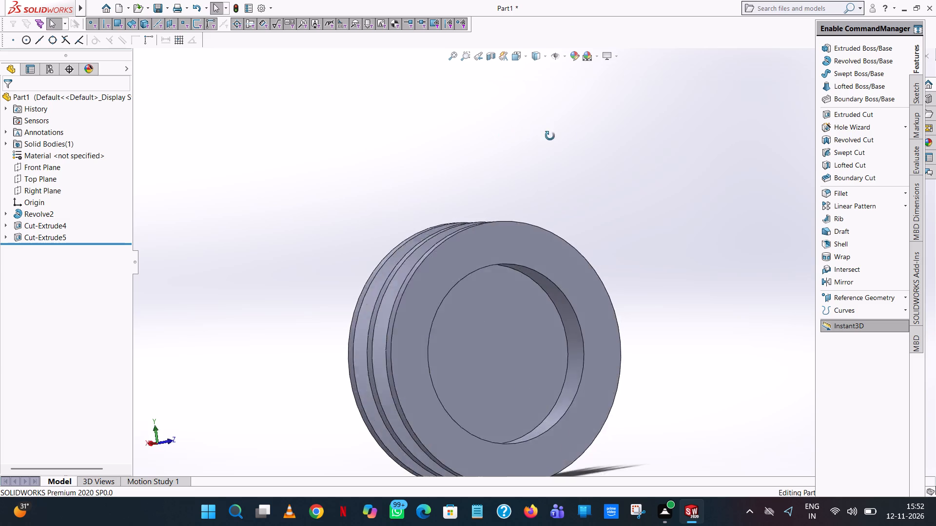
pyautogui.moveTo(550, 136); pyautogui.dragTo(589, 166, button='middle')
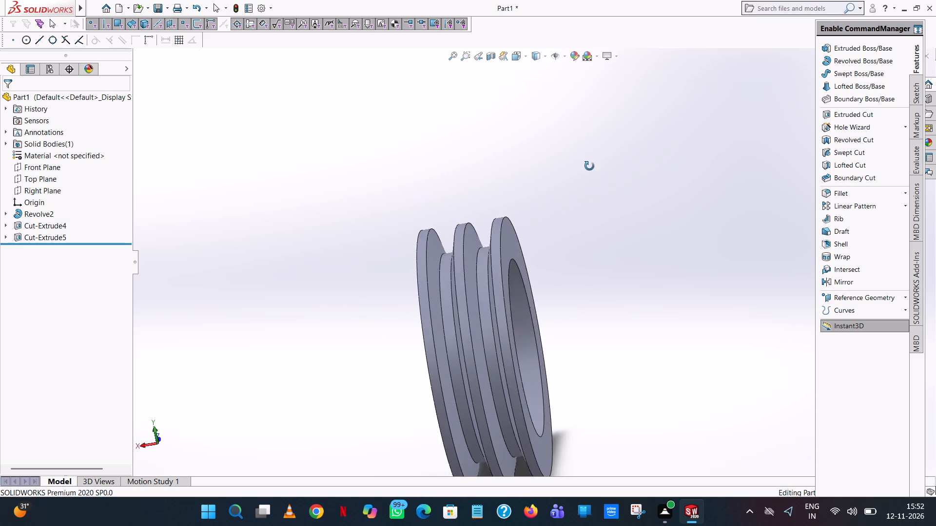
pyautogui.moveTo(589, 166); pyautogui.dragTo(799, 203, button='middle')
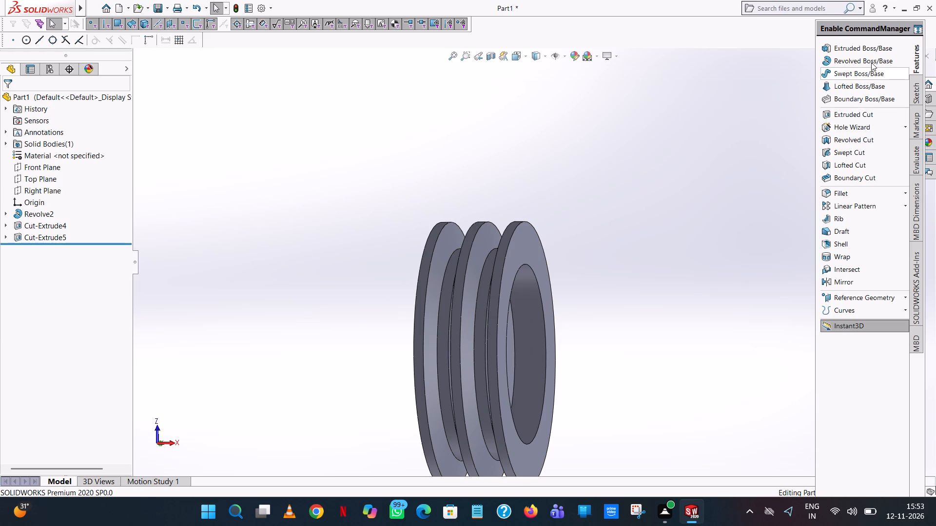
pyautogui.click(876, 43)
pyautogui.moveTo(721, 147); pyautogui.dragTo(666, 172, button='middle')
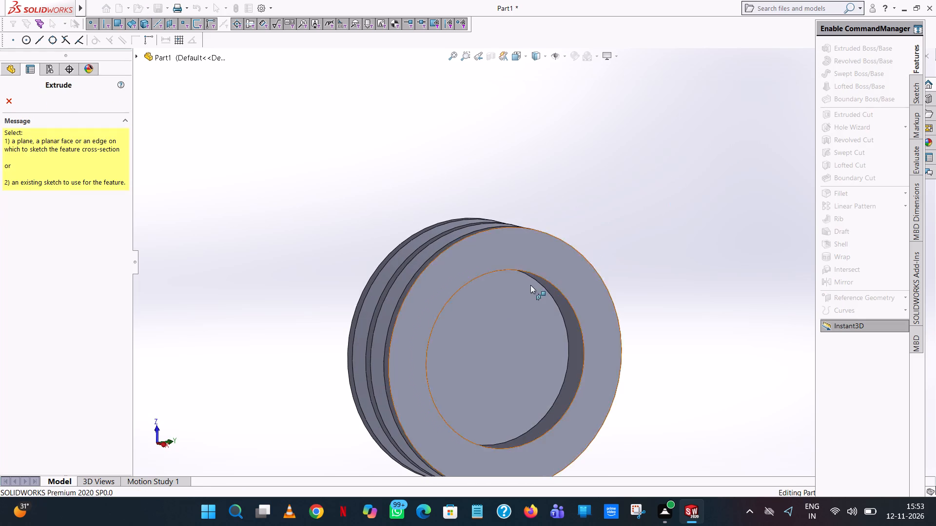
pyautogui.click(500, 302)
pyautogui.click(883, 74)
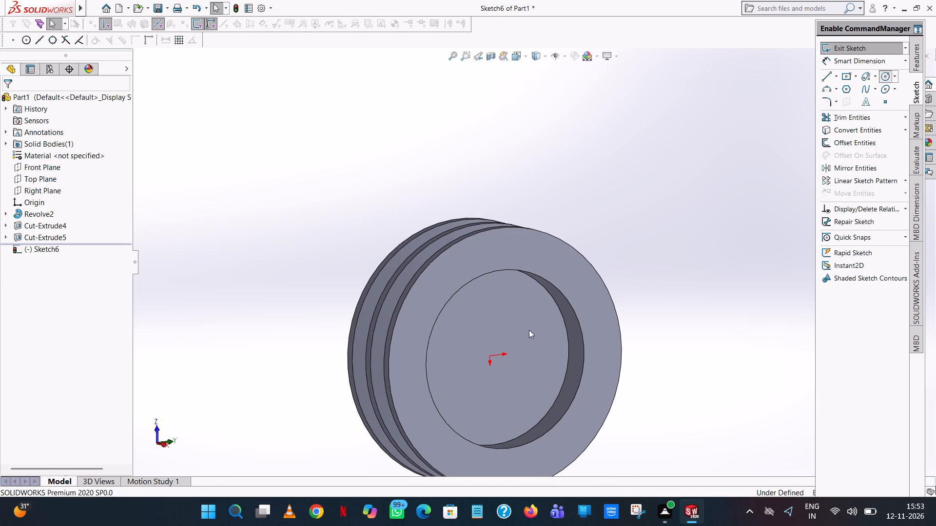
pyautogui.click(490, 358)
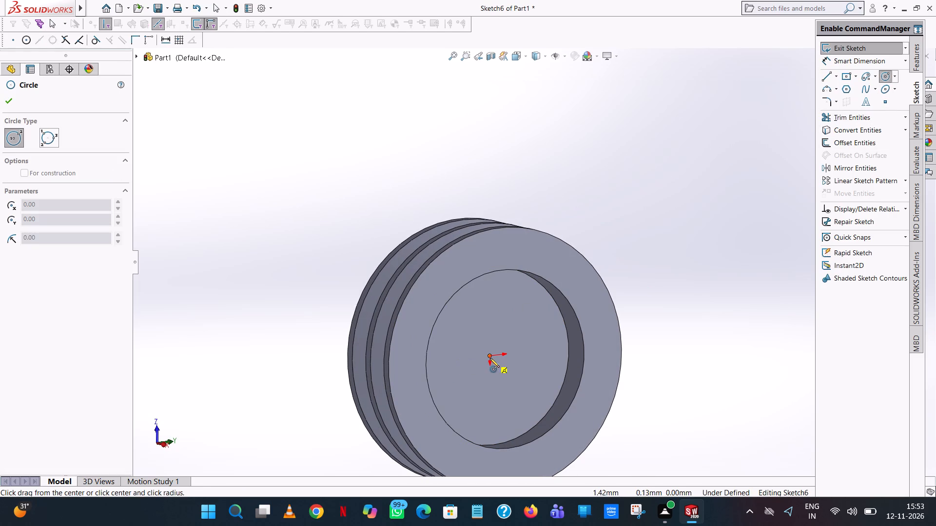
pyautogui.click(525, 326)
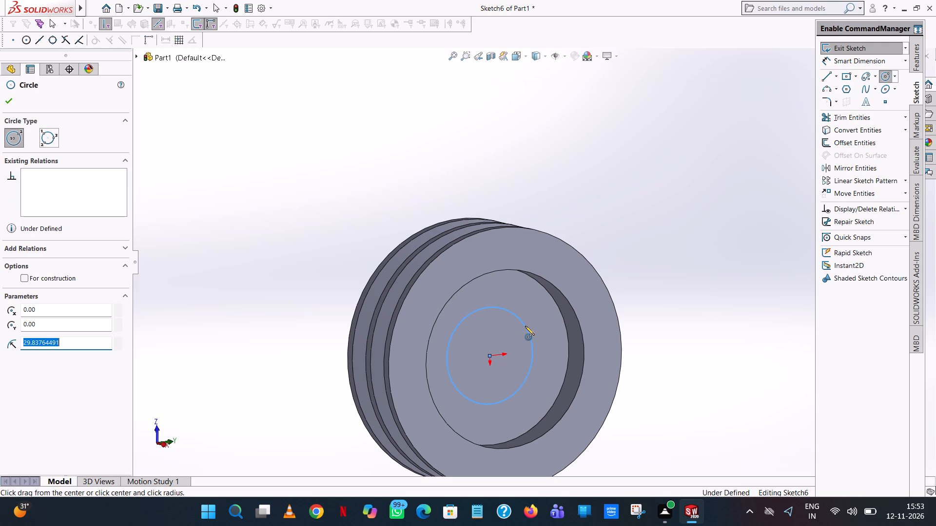
pyautogui.write('25')
pyautogui.press('Return')
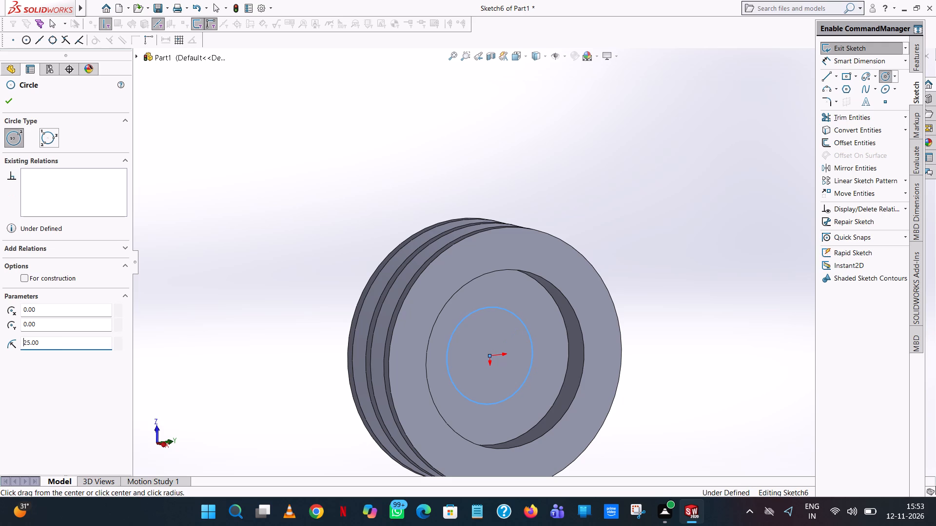
pyautogui.rightClick(525, 326)
pyautogui.click(569, 337)
pyautogui.click(626, 207)
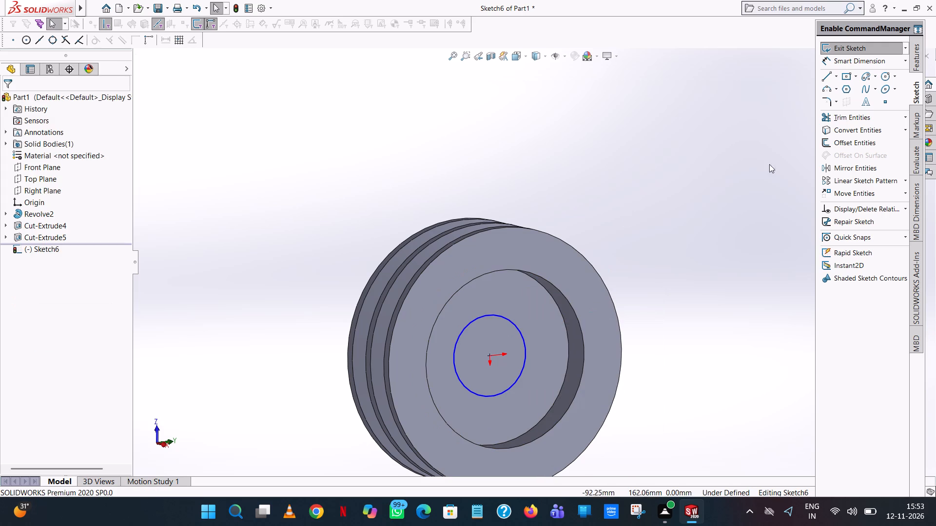
# Add a diameter dimension to the hub circle on the right recess's floor.
pyautogui.click(870, 63)
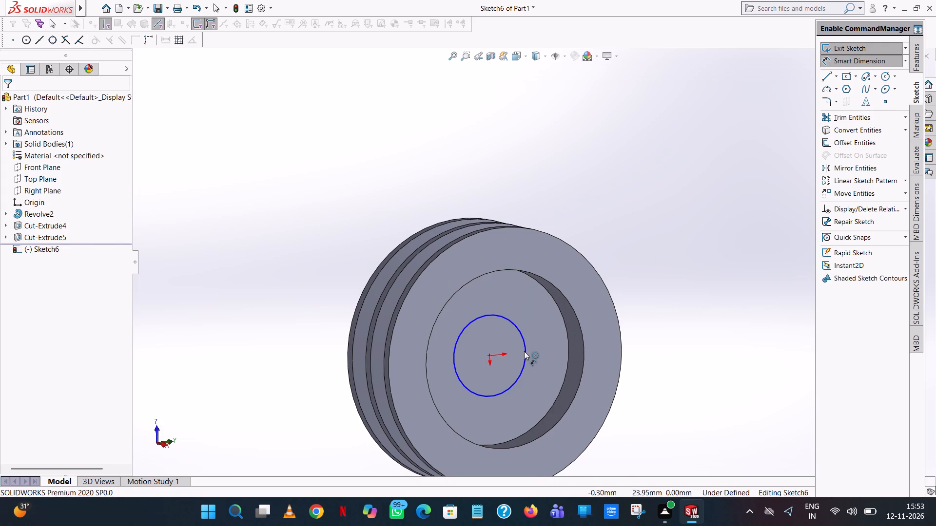
pyautogui.click(524, 351)
pyautogui.click(726, 213)
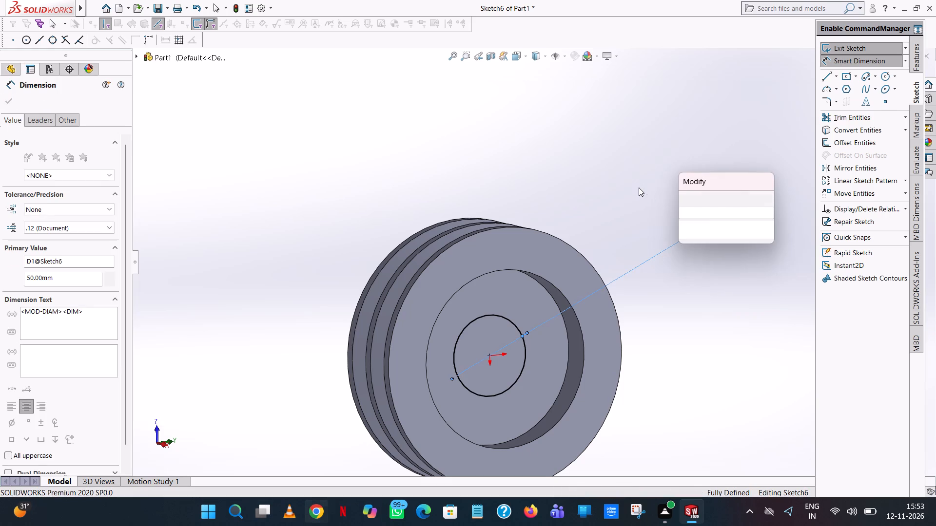
pyautogui.click(680, 195)
pyautogui.click(506, 155)
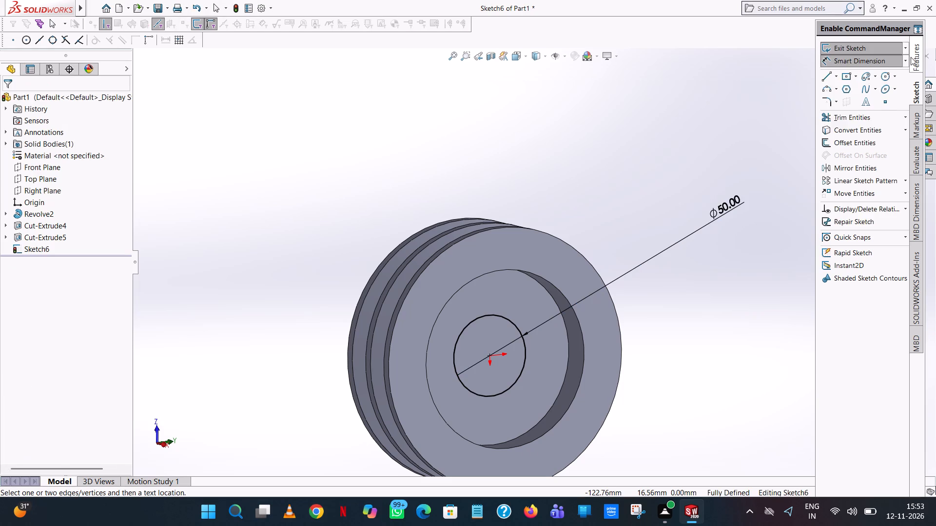
# Extrude the hub circle outward from the right recess's floor as a blind boss 14 mm deep, merged with the body.
pyautogui.click(912, 57)
pyautogui.click(887, 48)
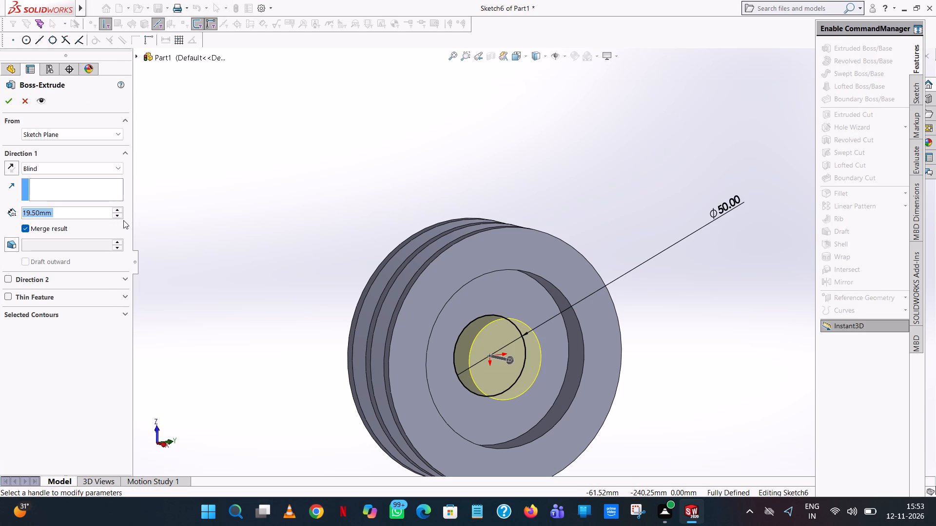
pyautogui.press('1')
pyautogui.press('4')
pyautogui.press('Return')
pyautogui.scroll(1, 319, 210)
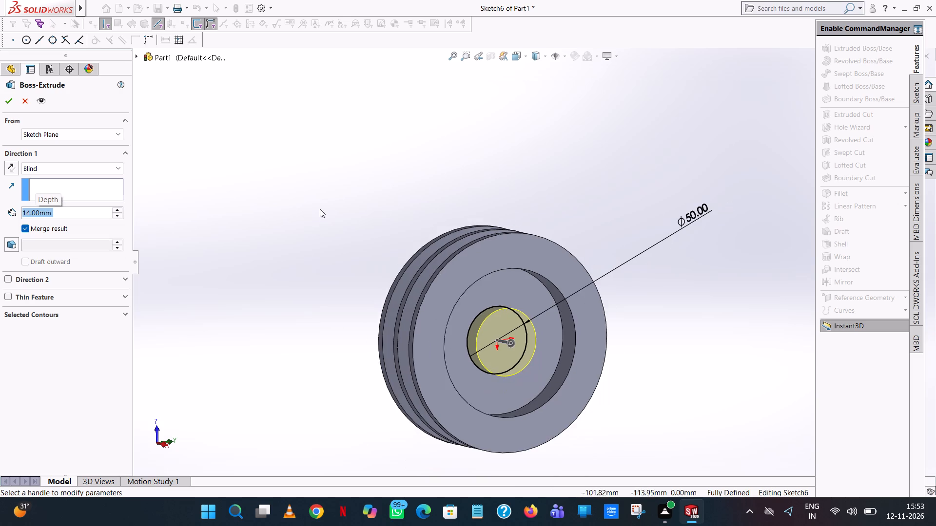
pyautogui.moveTo(320, 208); pyautogui.dragTo(388, 182, button='middle')
pyautogui.scroll(1, 383, 180)
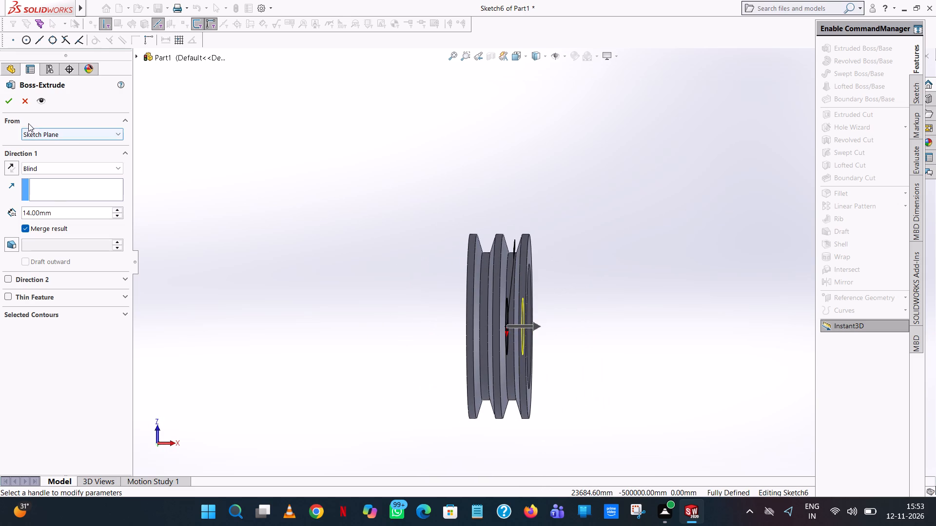
pyautogui.click(10, 106)
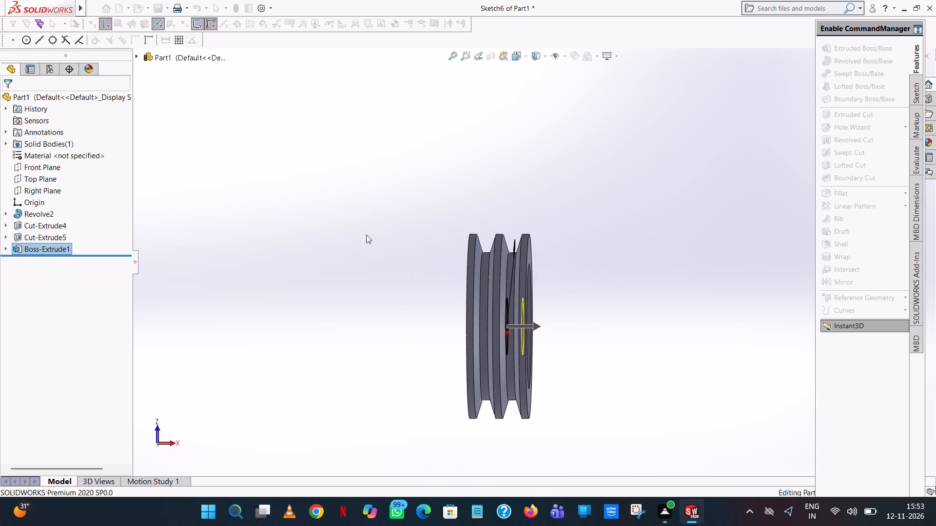
pyautogui.click(226, 274)
# Start an Extruded Boss sketch on the opposite recess's floor and draw an origin-centred circle of 25 mm radius.
pyautogui.moveTo(404, 264); pyautogui.dragTo(380, 291, button='middle')
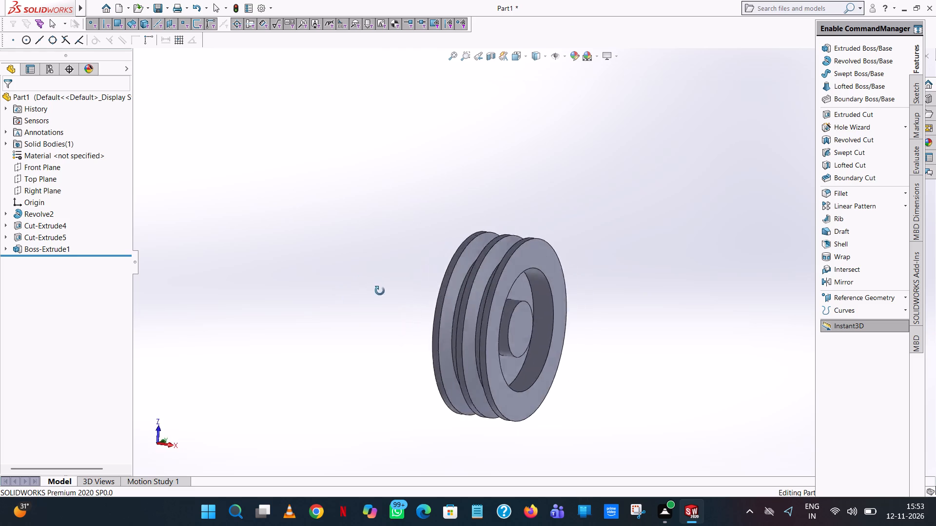
pyautogui.moveTo(380, 291); pyautogui.dragTo(500, 304, button='middle')
pyautogui.scroll(1, 500, 304)
pyautogui.click(863, 45)
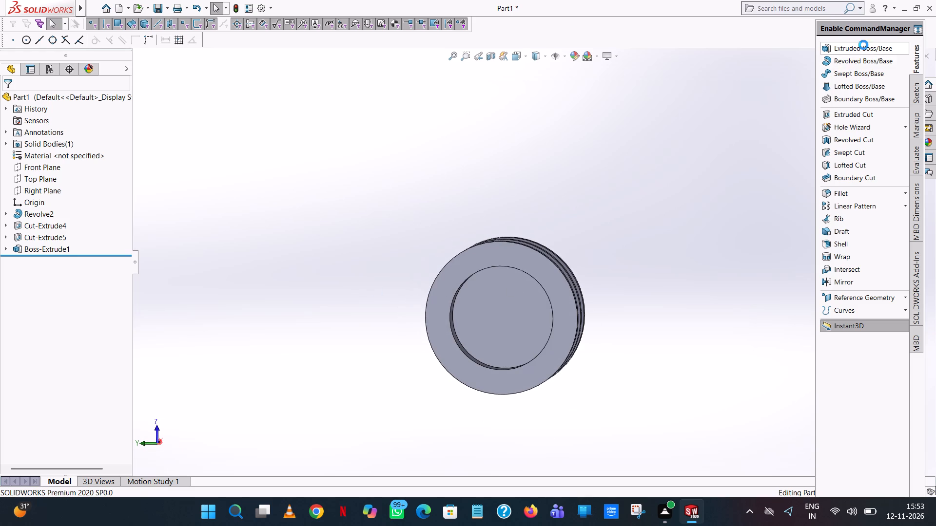
pyautogui.click(482, 299)
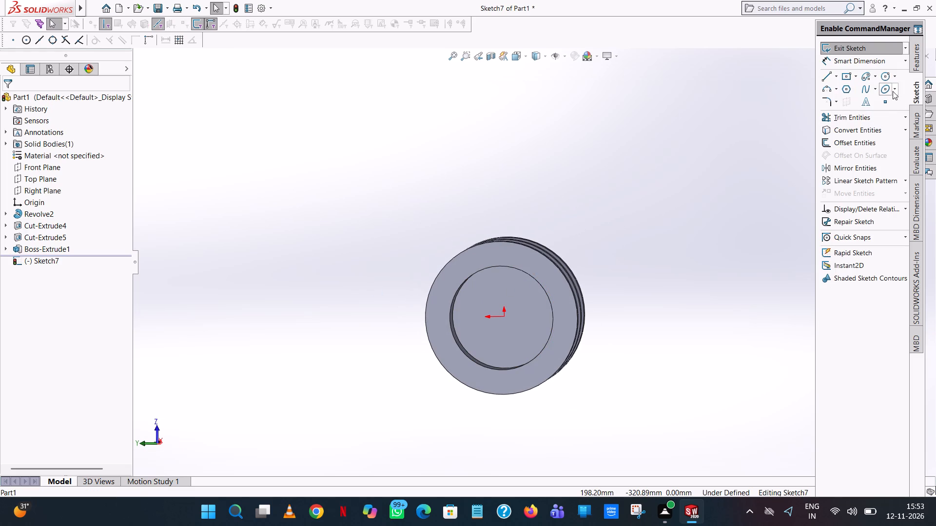
pyautogui.click(885, 79)
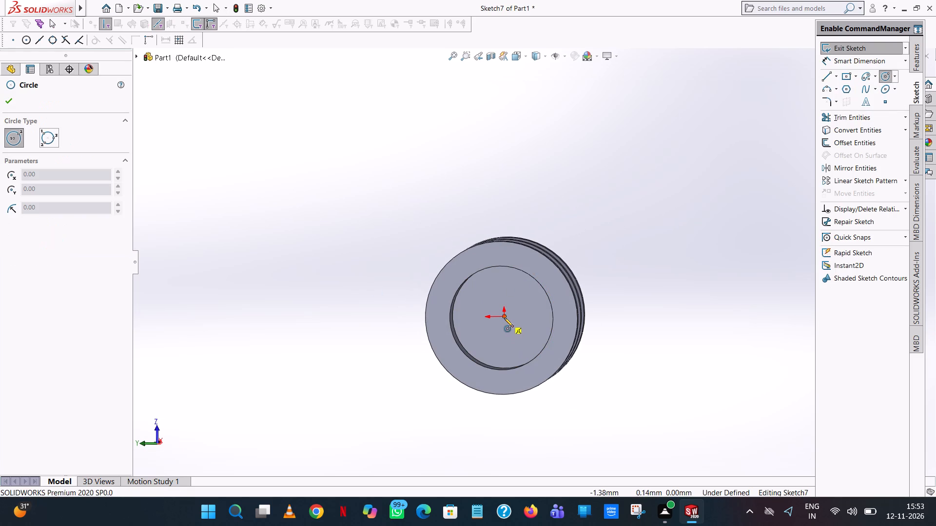
pyautogui.click(504, 318)
pyautogui.click(526, 299)
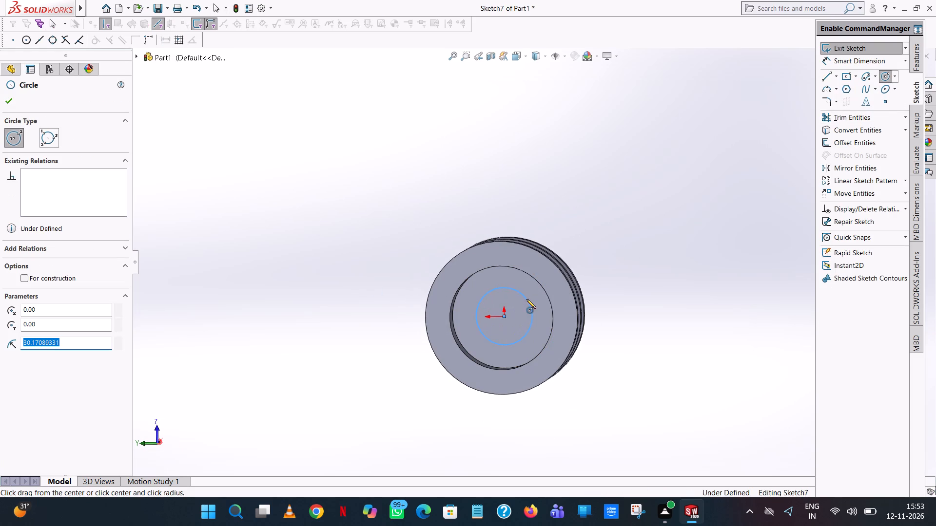
pyautogui.write('25')
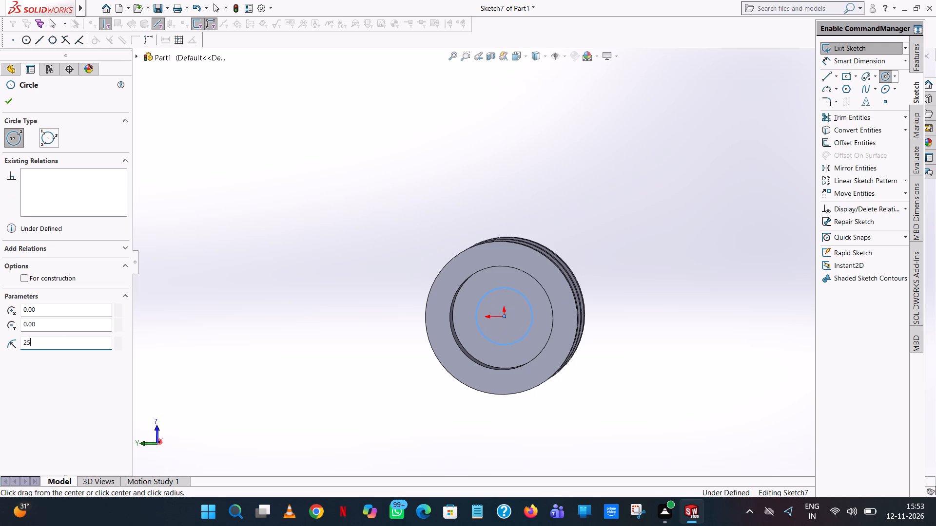
pyautogui.press('Return')
pyautogui.rightClick(526, 299)
pyautogui.click(558, 302)
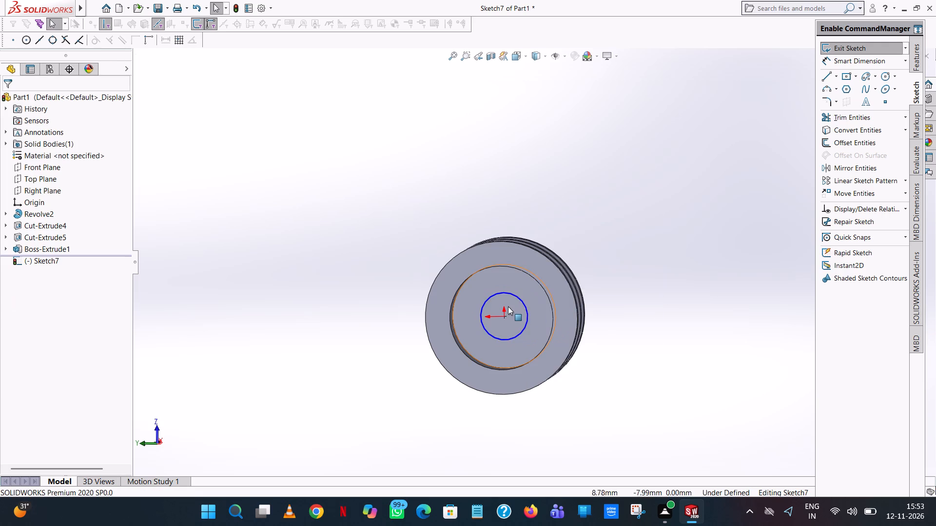
# Add a diameter dimension to the hub circle on the opposite recess's floor.
pyautogui.scroll(-5, 507, 305)
pyautogui.click(866, 59)
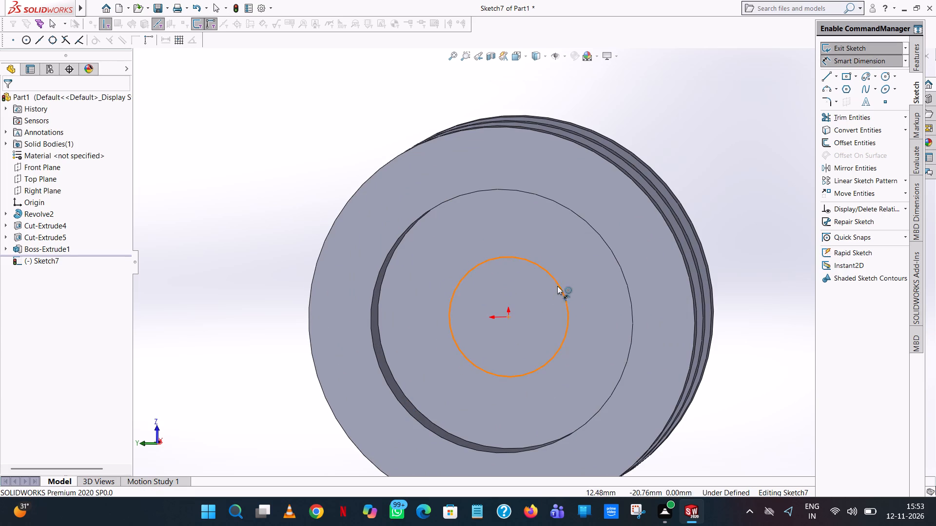
pyautogui.click(557, 286)
pyautogui.click(658, 126)
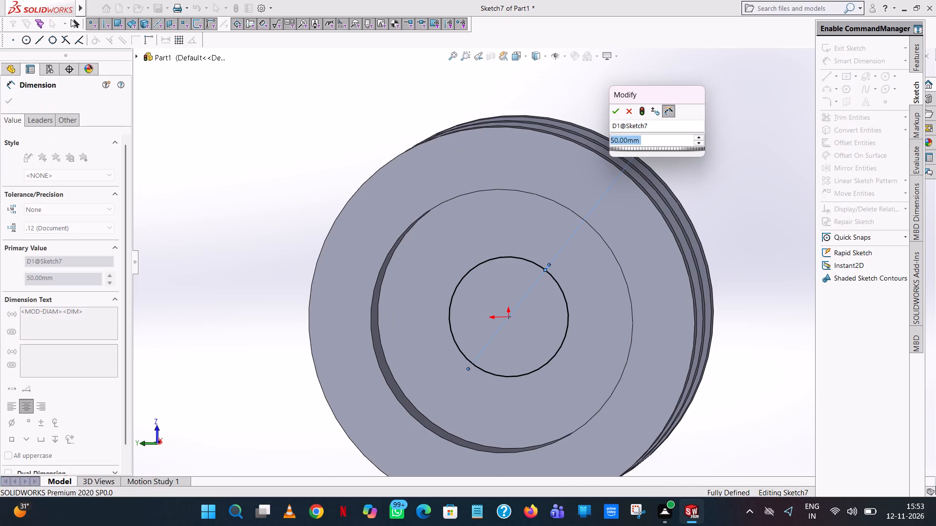
pyautogui.click(618, 113)
pyautogui.click(717, 78)
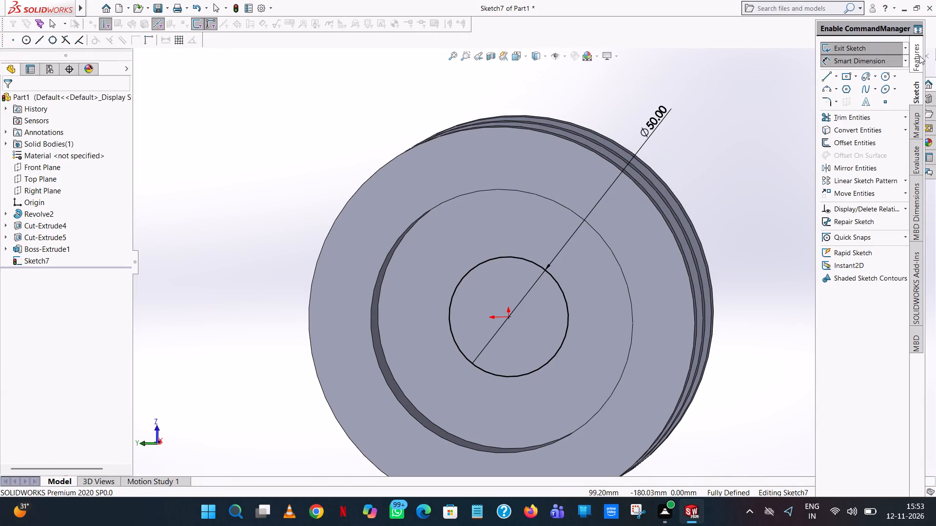
# Extrude the hub circle outward from the opposite recess's floor as a blind boss 14 mm deep, merged with the body.
pyautogui.click(920, 56)
pyautogui.click(877, 50)
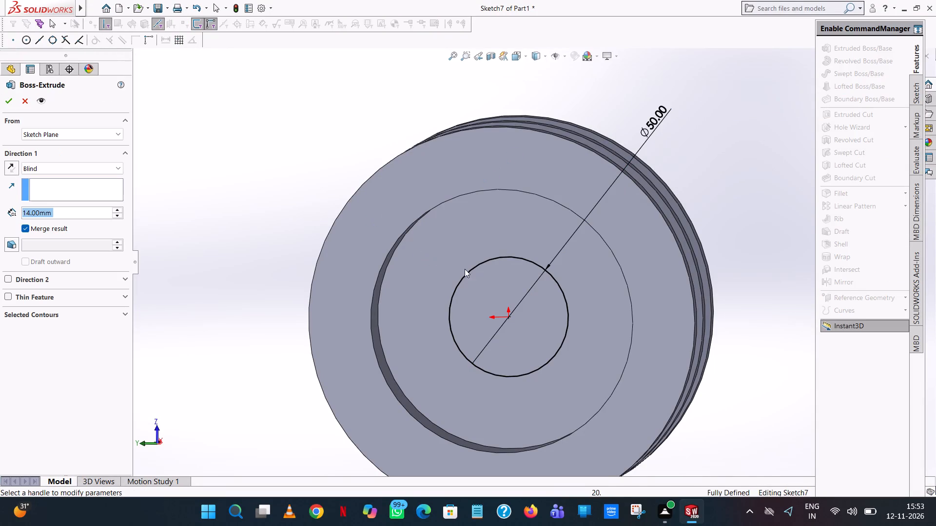
pyautogui.scroll(8, 469, 270)
pyautogui.moveTo(469, 270); pyautogui.dragTo(415, 291, button='middle')
pyautogui.moveTo(345, 295); pyautogui.dragTo(322, 323, button='middle')
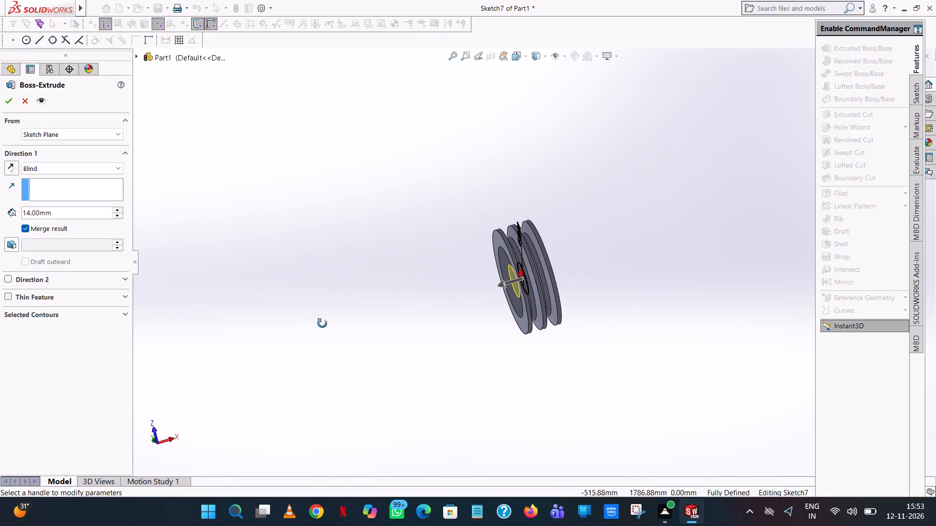
pyautogui.moveTo(322, 323); pyautogui.dragTo(322, 324, button='middle')
pyautogui.click(2, 100)
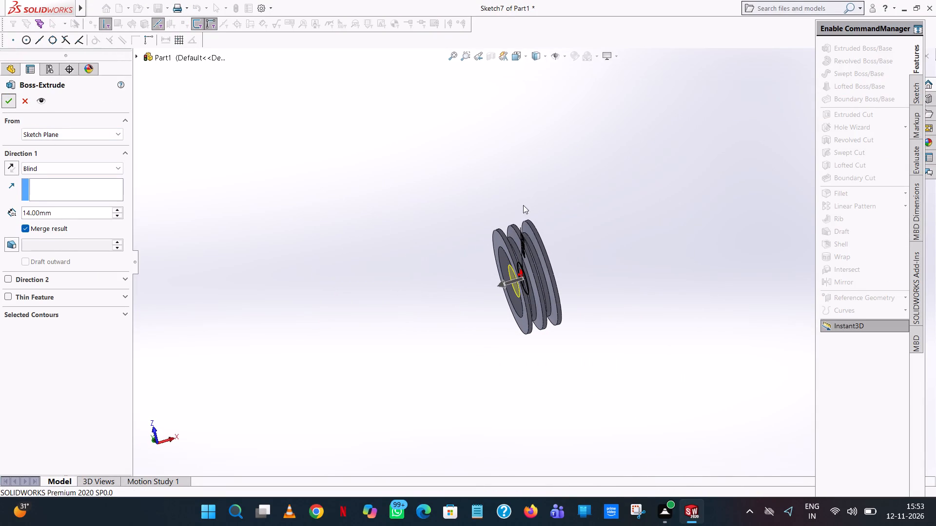
pyautogui.click(359, 243)
# Start an Extruded Cut sketch on the hub's end face and draw an origin-centred circle of 17 mm radius.
pyautogui.moveTo(428, 240); pyautogui.dragTo(494, 223, button='middle')
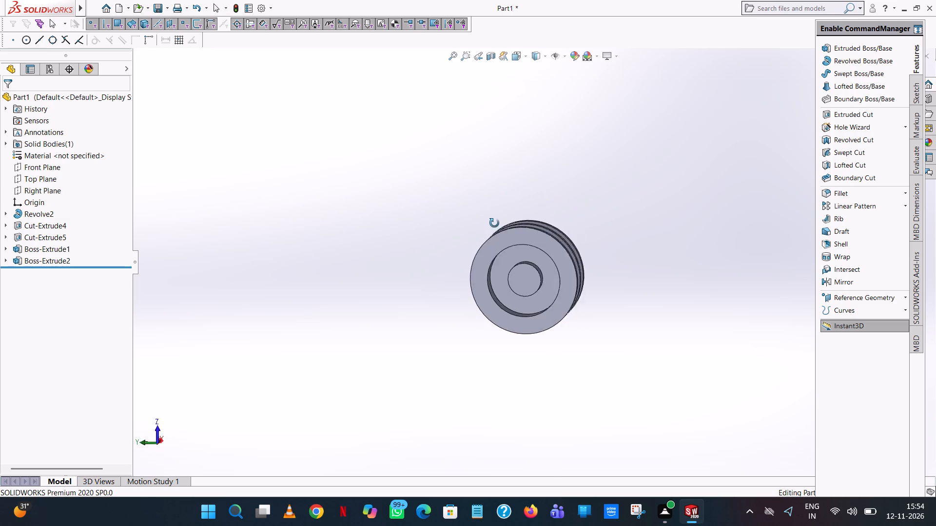
pyautogui.moveTo(494, 223); pyautogui.dragTo(478, 218, button='middle')
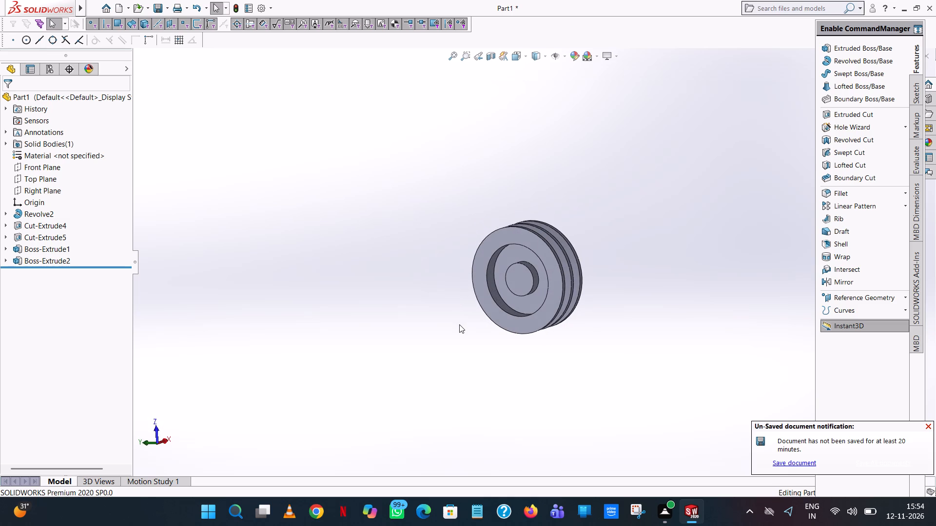
pyautogui.click(848, 116)
pyautogui.click(519, 284)
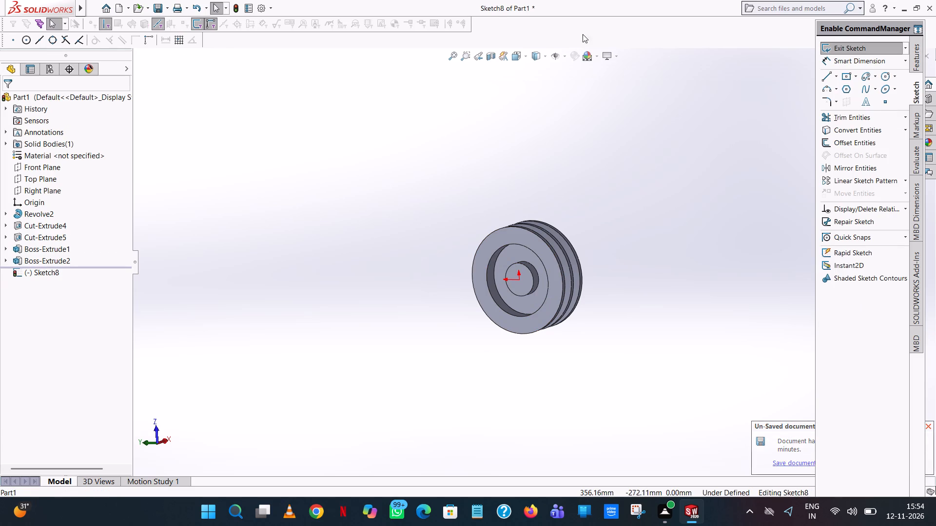
pyautogui.click(526, 51)
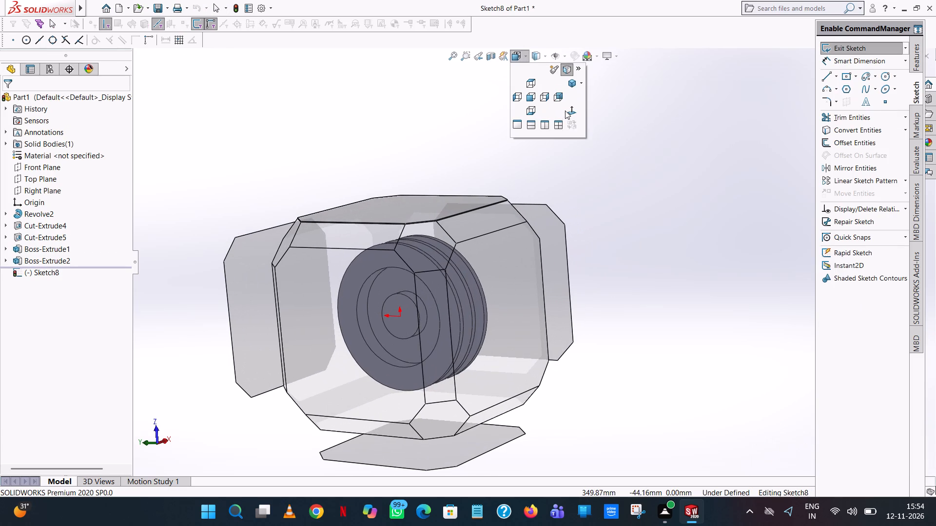
pyautogui.click(569, 112)
pyautogui.scroll(-8, 512, 280)
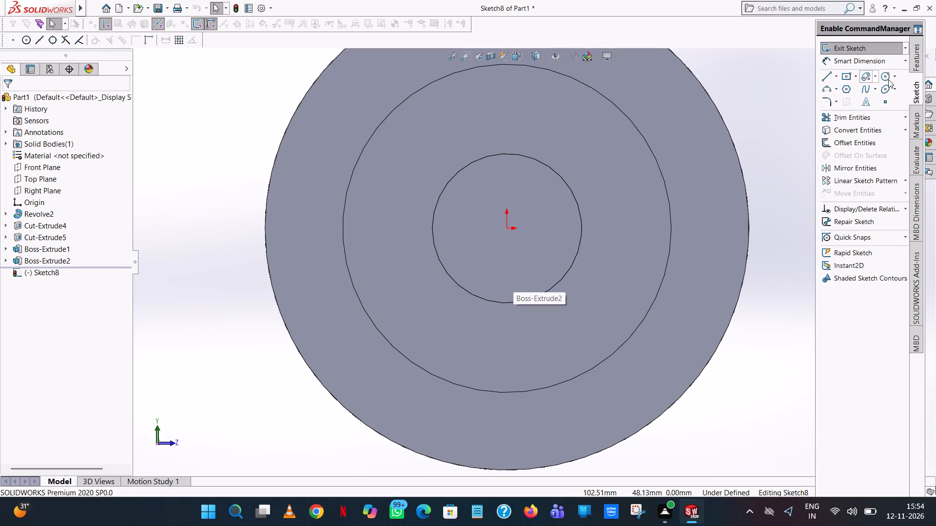
pyautogui.click(888, 79)
pyautogui.click(507, 228)
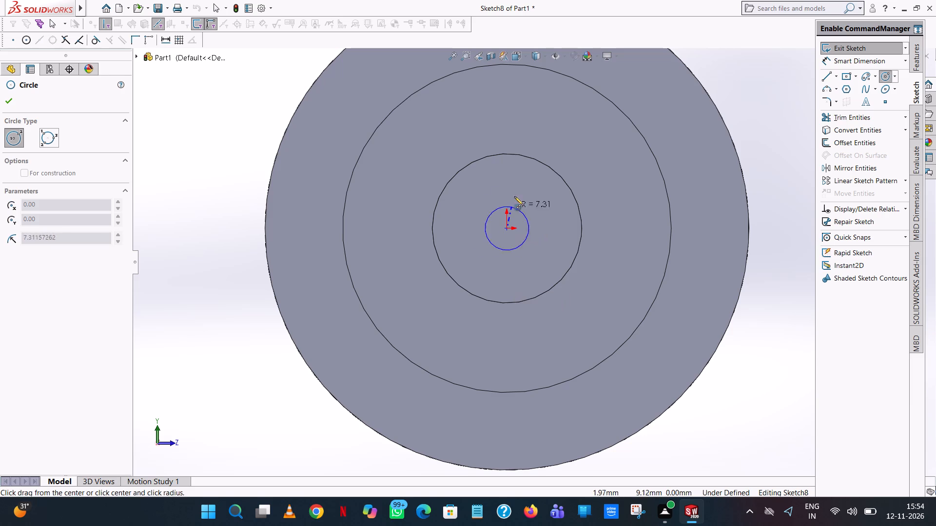
pyautogui.click(522, 175)
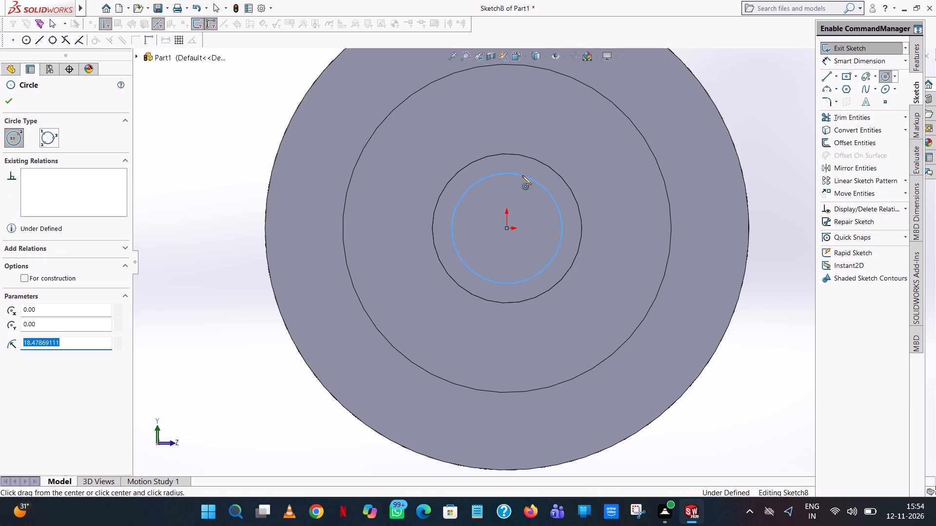
pyautogui.write('34/2')
pyautogui.press('Return')
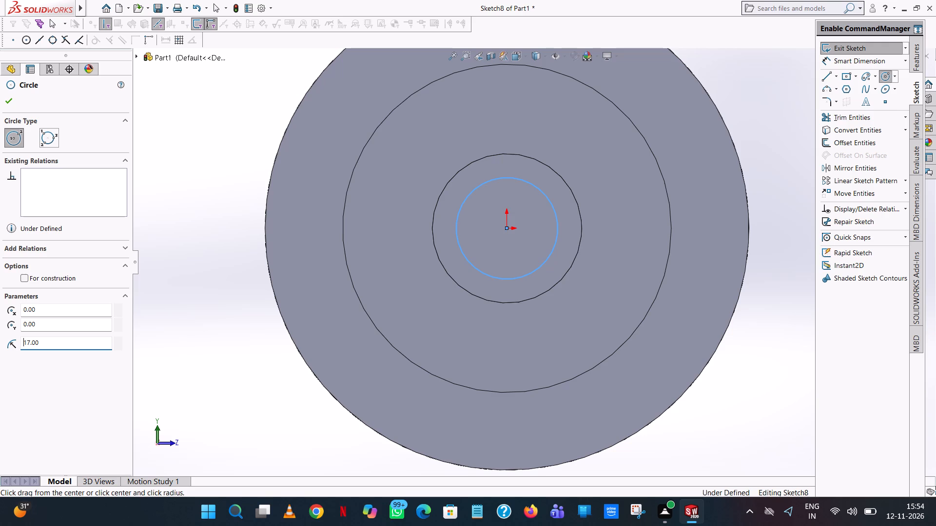
pyautogui.rightClick(522, 175)
pyautogui.click(569, 182)
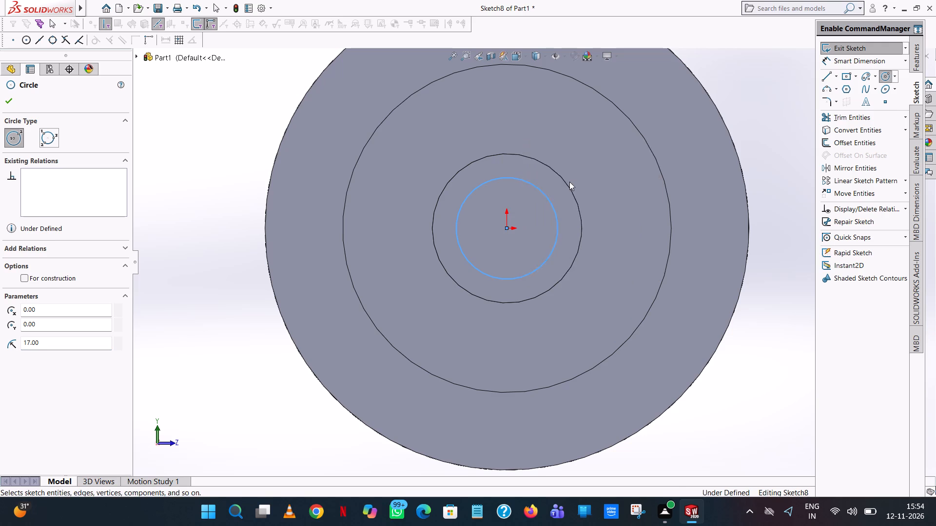
# Add a diameter dimension to the bore circle.
pyautogui.click(861, 61)
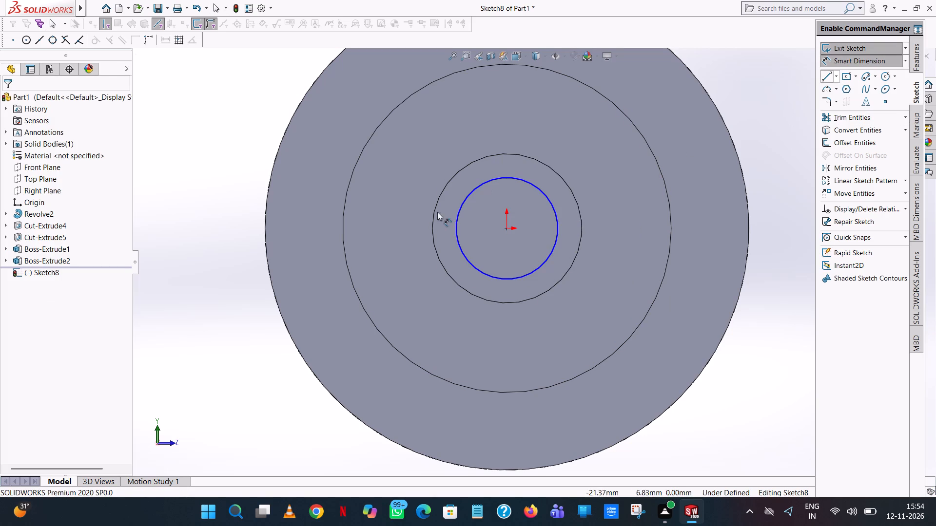
pyautogui.click(463, 202)
pyautogui.click(224, 219)
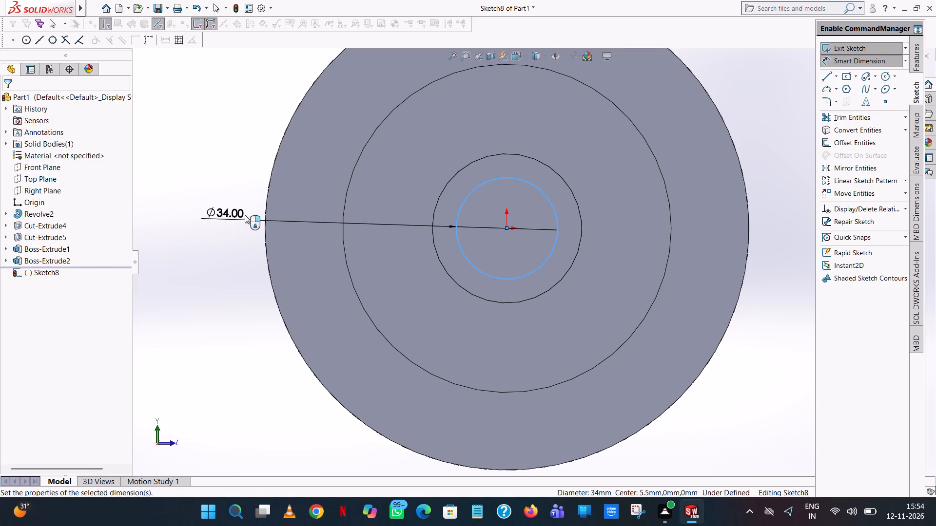
pyautogui.click(189, 202)
pyautogui.click(255, 128)
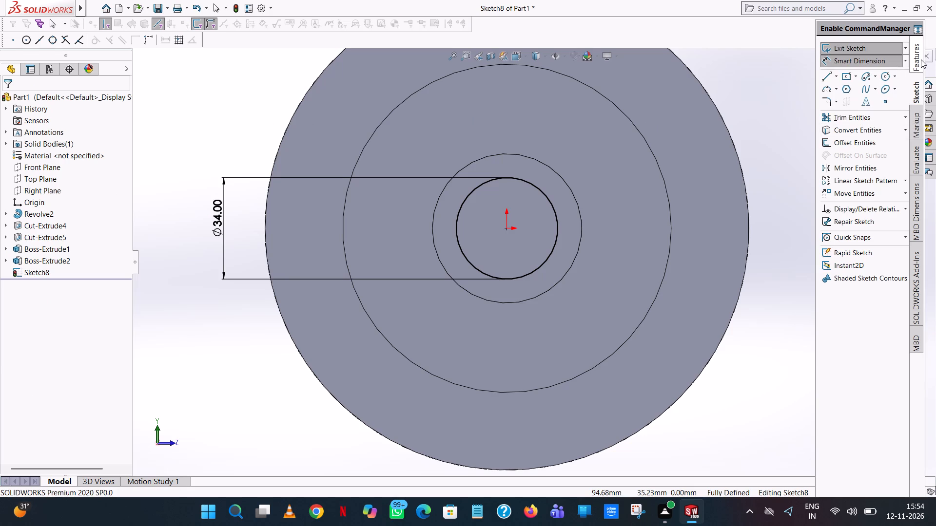
# Draw a vertical line 37 mm long from the bore circle's lowest point up through the origin, past the circle's top.
pyautogui.click(825, 77)
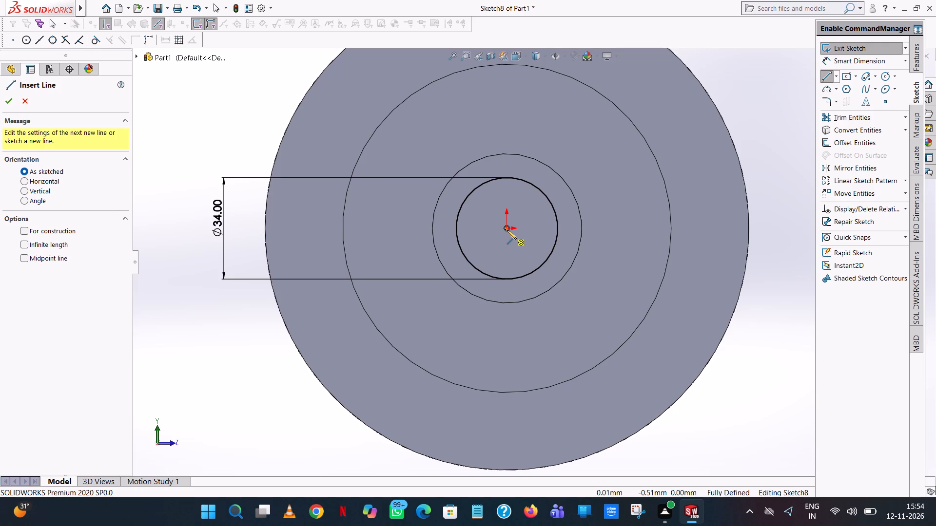
pyautogui.click(508, 279)
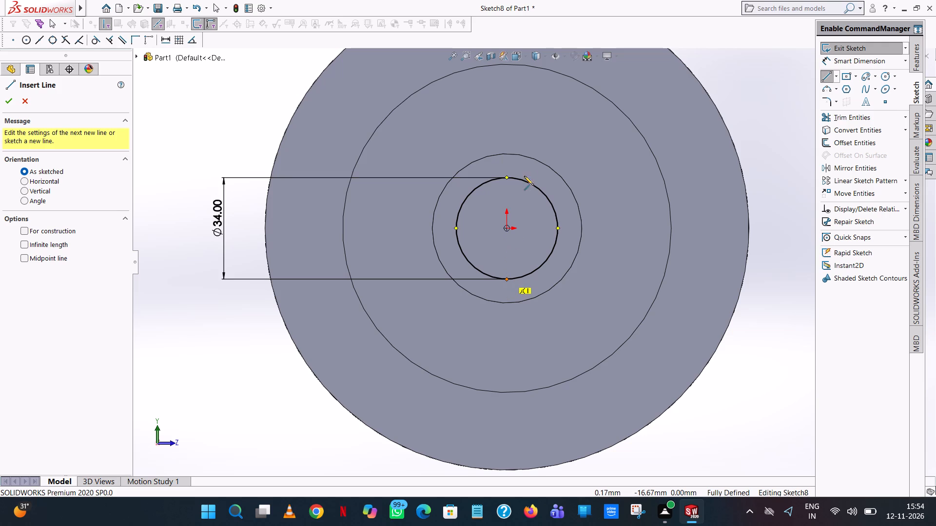
pyautogui.click(507, 146)
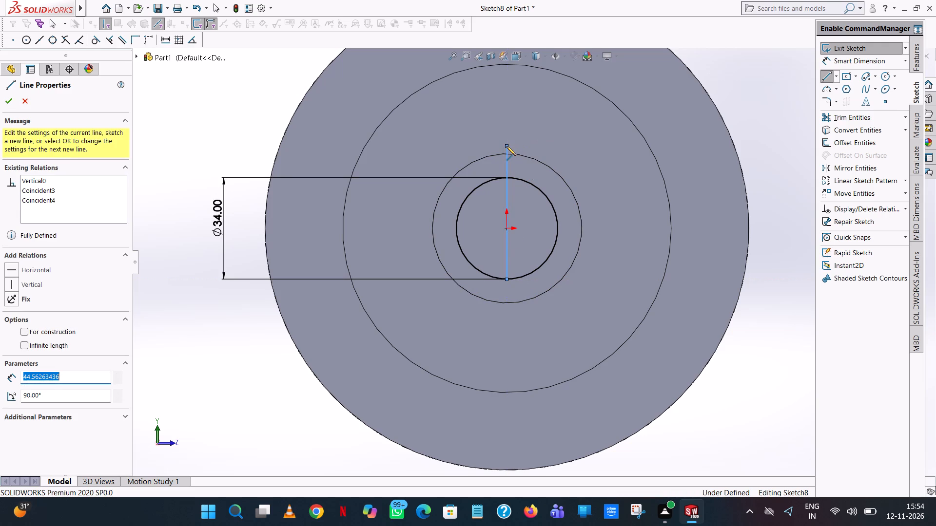
pyautogui.press('.')
pyautogui.press('BackSpace')
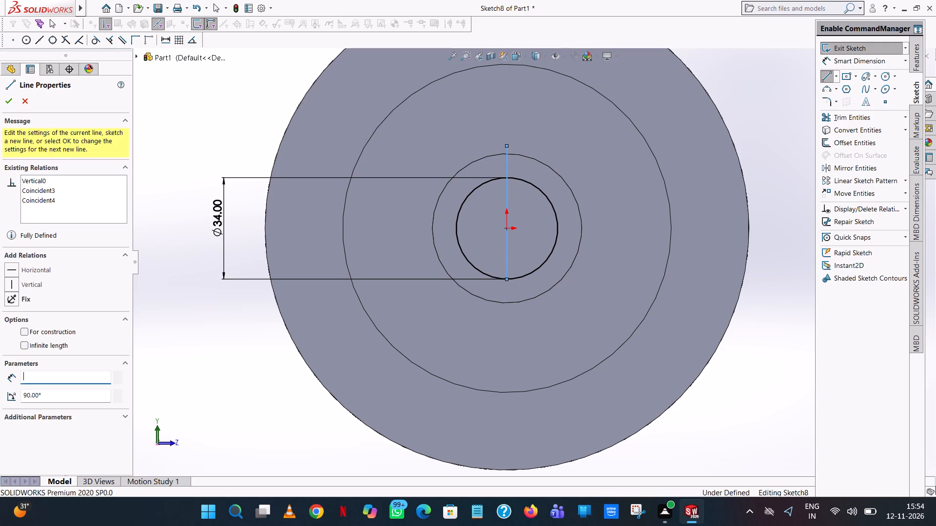
pyautogui.write('37')
pyautogui.press('Return')
# Draw a closed keyway rectangle with lines, 10 mm wide and about 6.4 mm tall, its top edge centred on the vertical line's upper end.
pyautogui.scroll(-8, 526, 158)
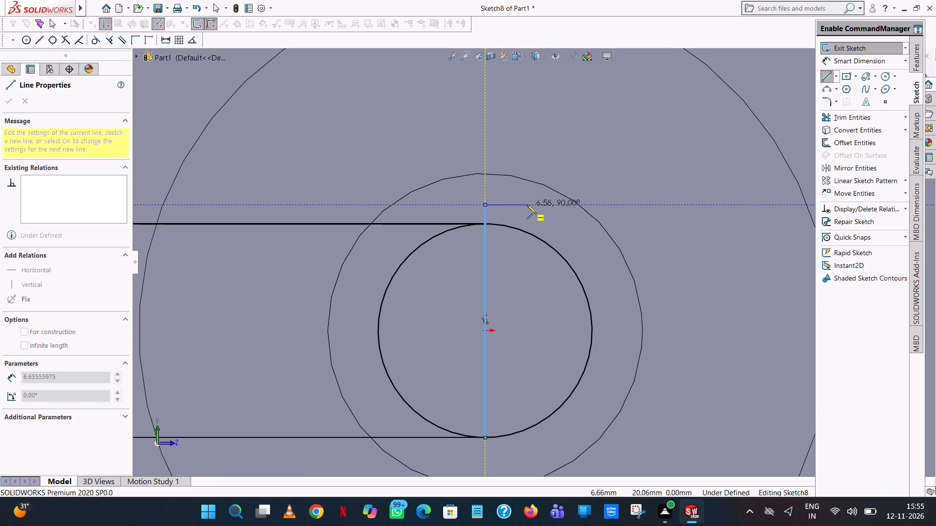
pyautogui.click(527, 204)
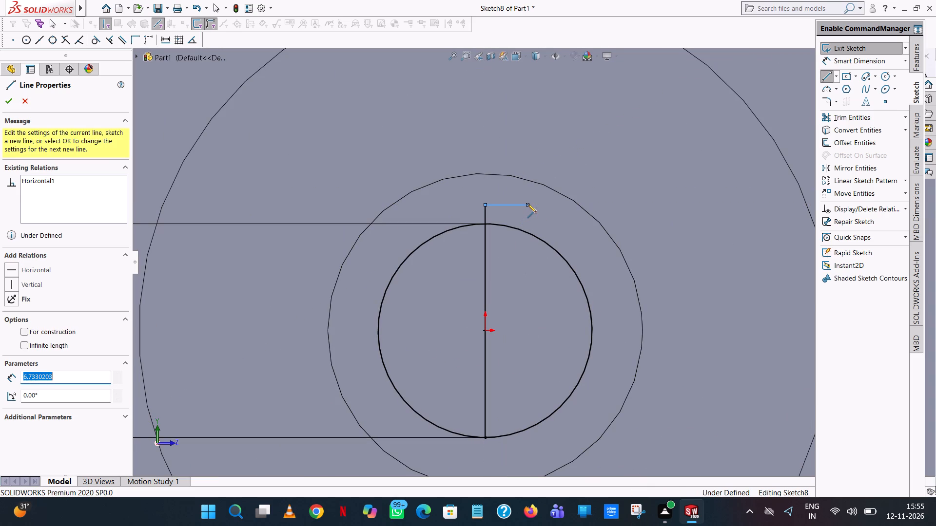
pyautogui.press('5')
pyautogui.press('Return')
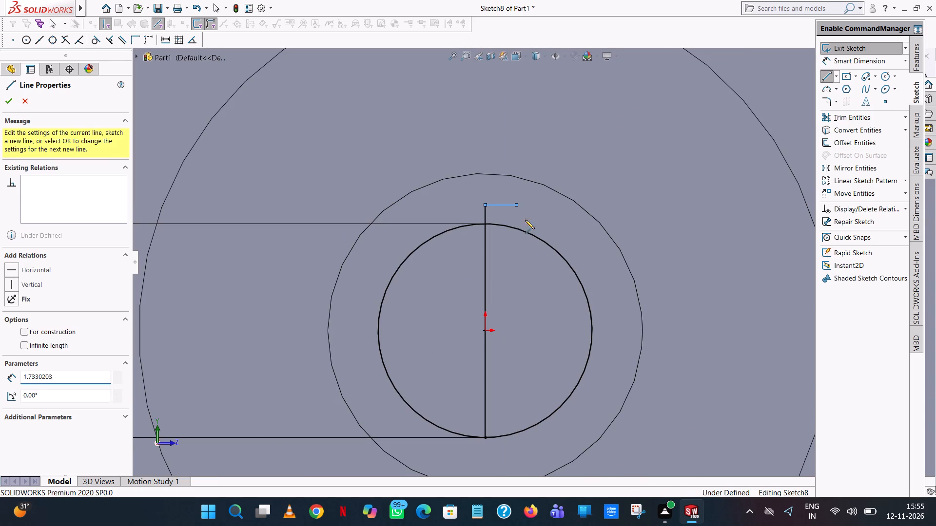
pyautogui.click(517, 245)
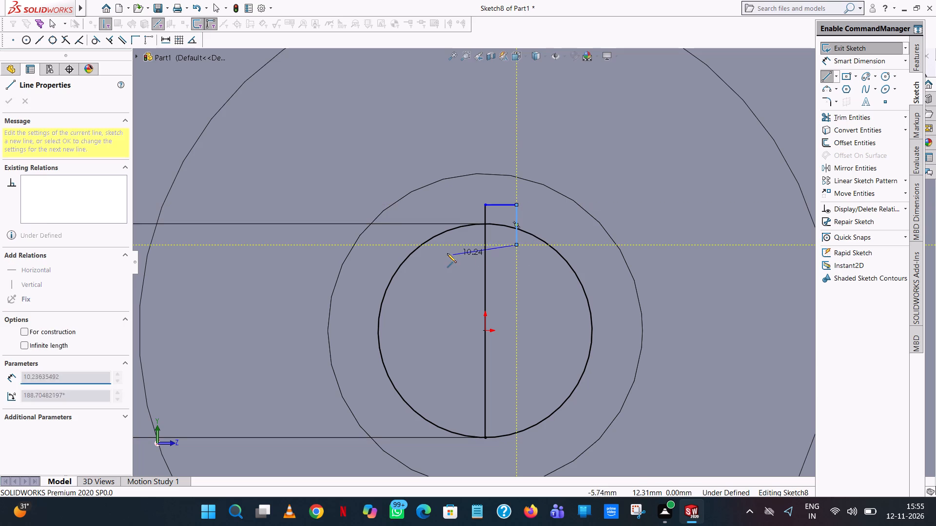
pyautogui.click(451, 245)
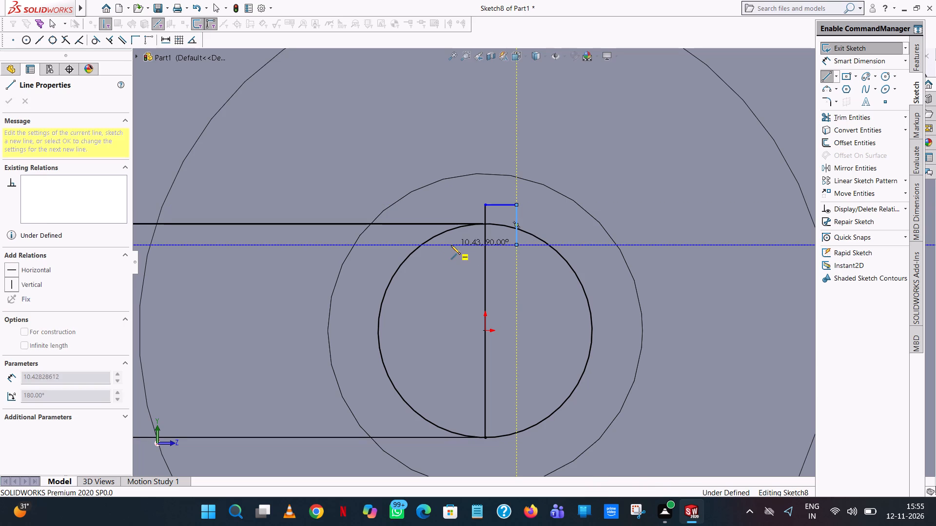
pyautogui.write('10')
pyautogui.press('Return')
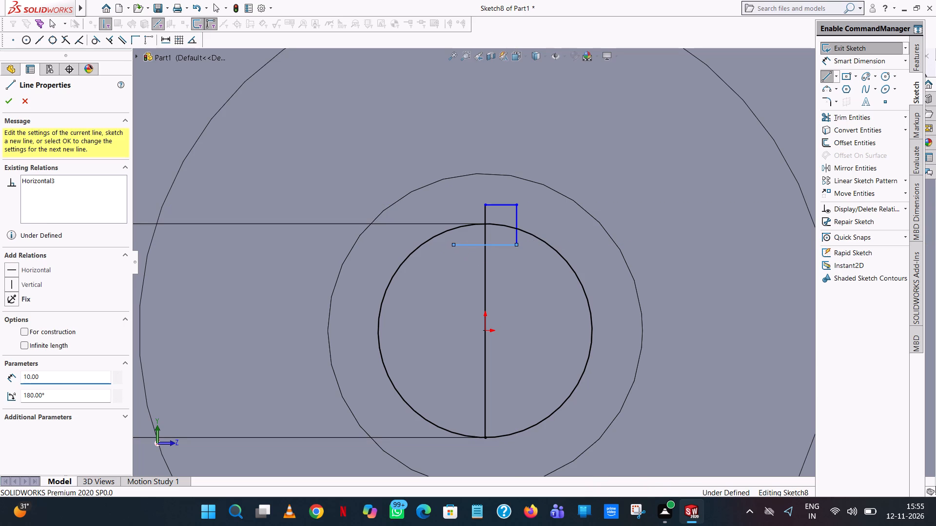
pyautogui.click(452, 206)
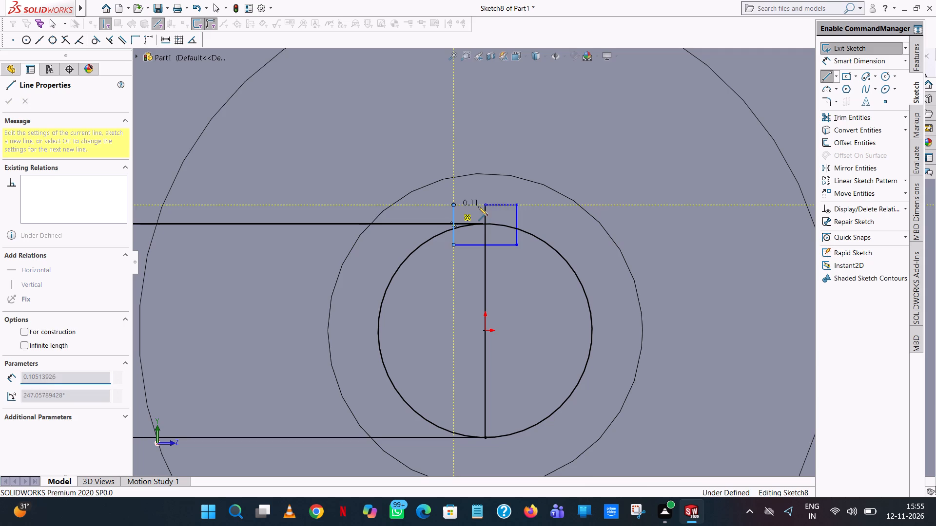
pyautogui.click(485, 207)
pyautogui.rightClick(485, 207)
pyautogui.click(513, 216)
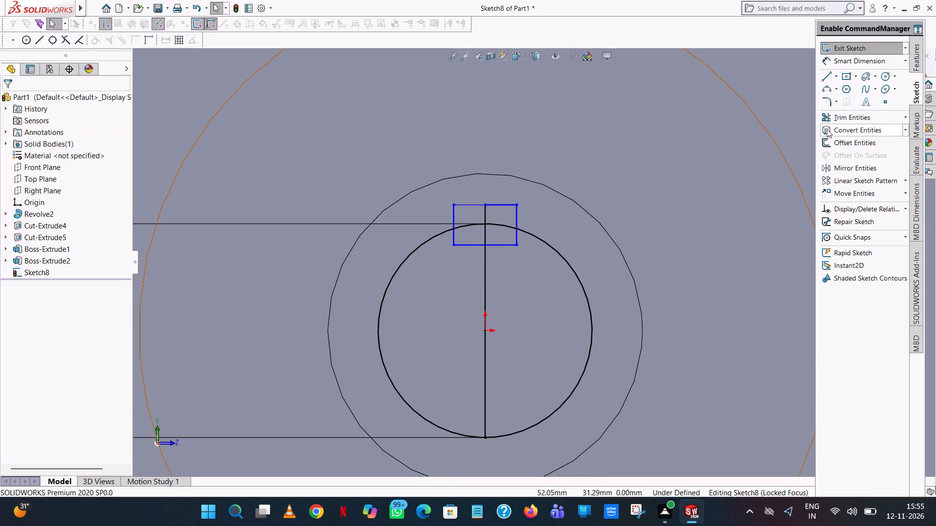
# Trim the vertical line, the bore arc inside the keyway and the rectangle's portions inside the bore, leaving one keyed bore outline.
pyautogui.click(876, 116)
pyautogui.click(487, 224)
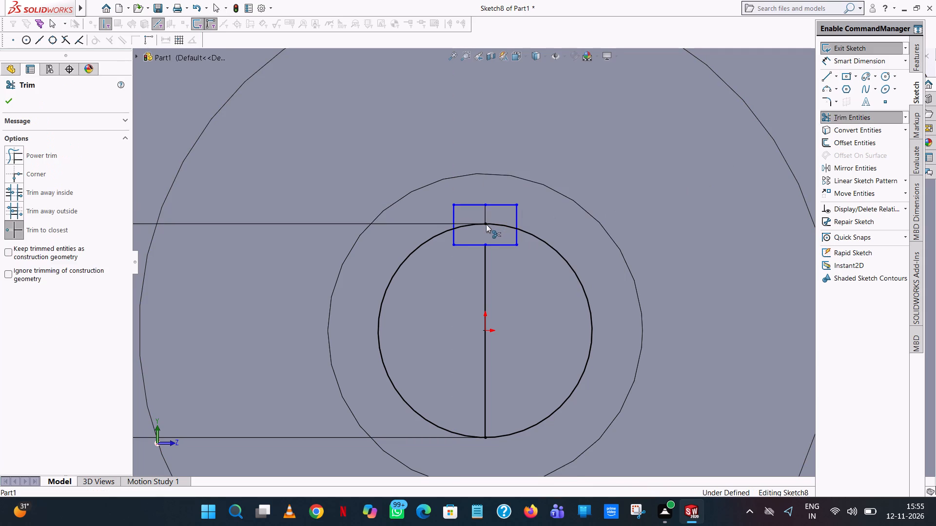
pyautogui.click(483, 224)
pyautogui.click(482, 221)
pyautogui.click(484, 259)
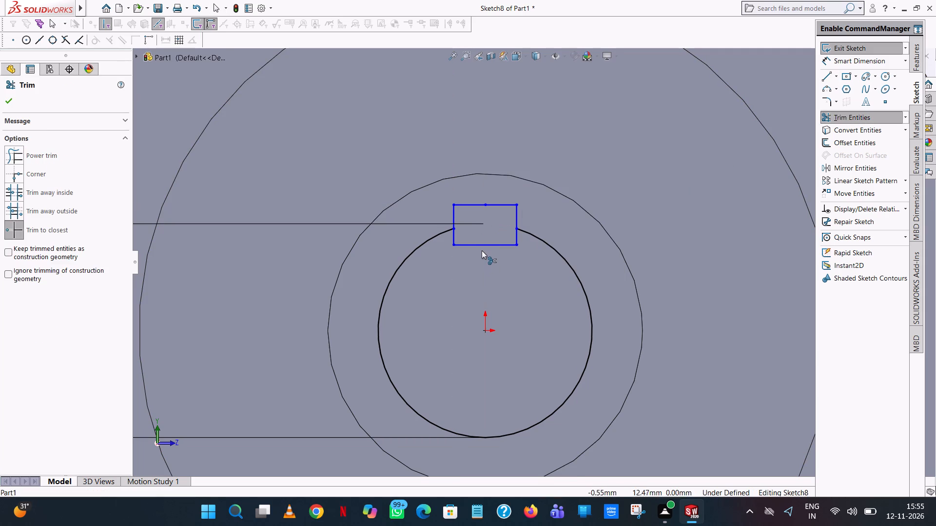
pyautogui.click(486, 244)
pyautogui.click(515, 239)
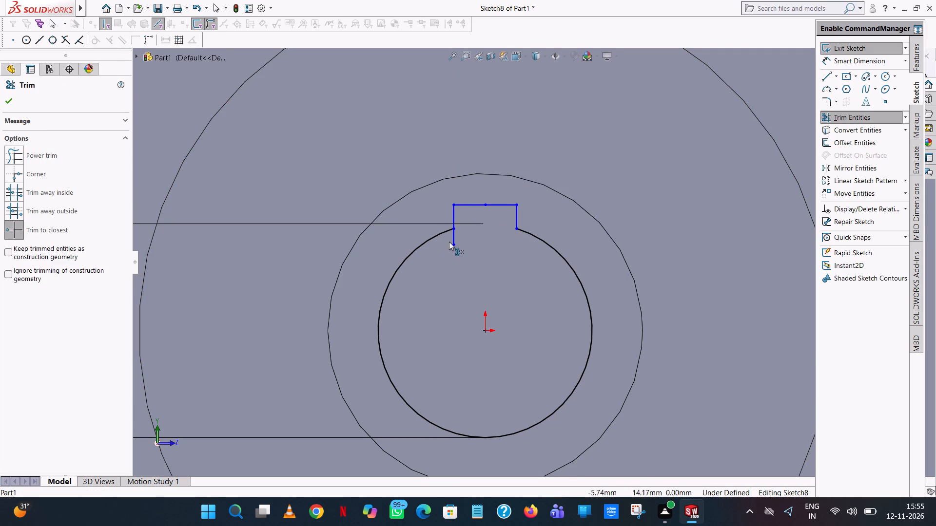
pyautogui.click(453, 238)
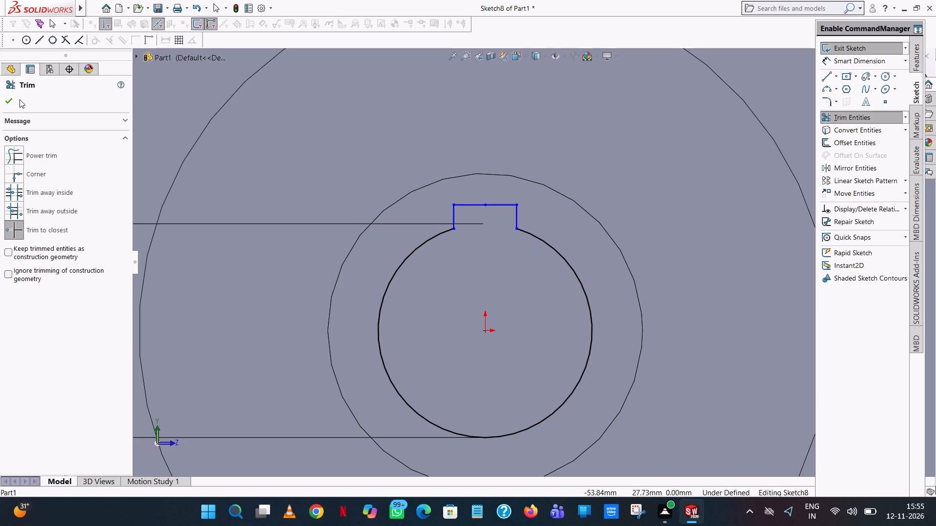
pyautogui.click(13, 103)
pyautogui.scroll(5, 397, 190)
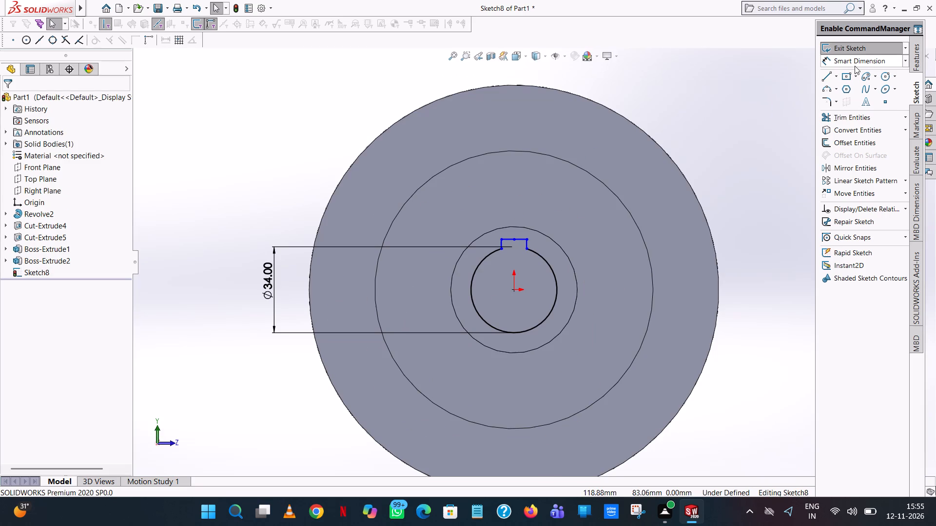
# Dimension the height of the keyway's side line.
pyautogui.click(855, 66)
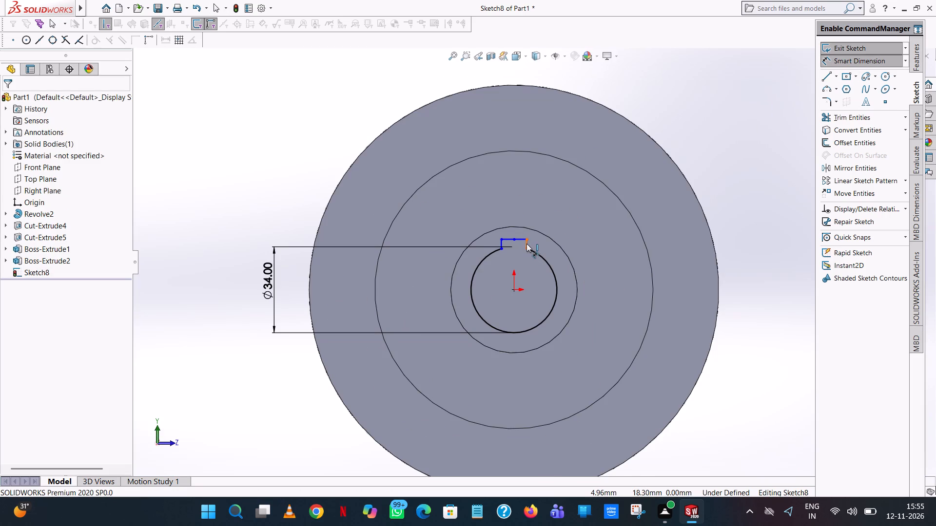
pyautogui.click(526, 244)
pyautogui.click(614, 223)
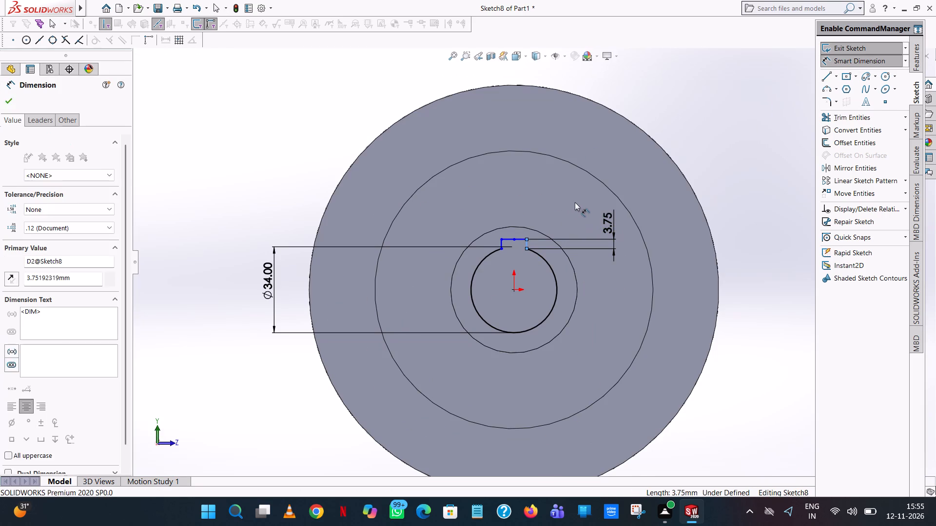
pyautogui.click(574, 206)
pyautogui.click(673, 131)
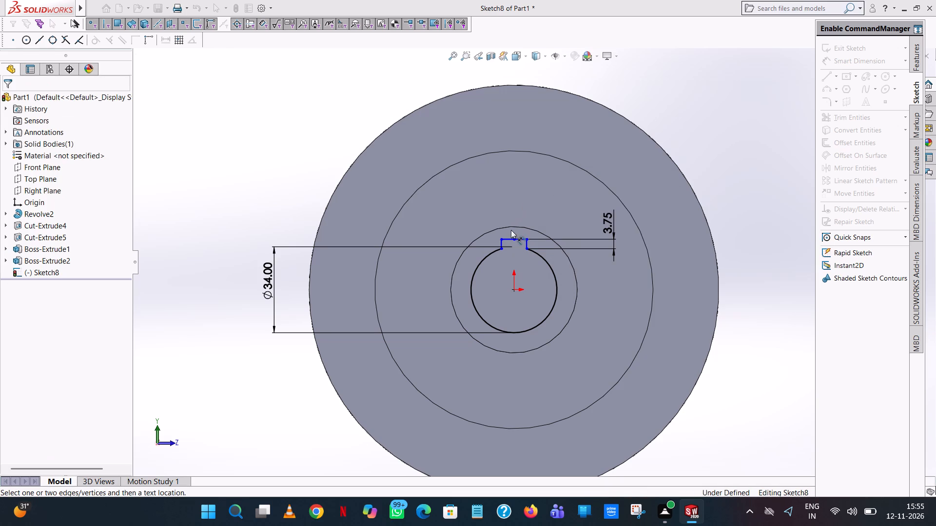
# Dimension the keyway's width between the two end points of its top edge.
pyautogui.click(502, 239)
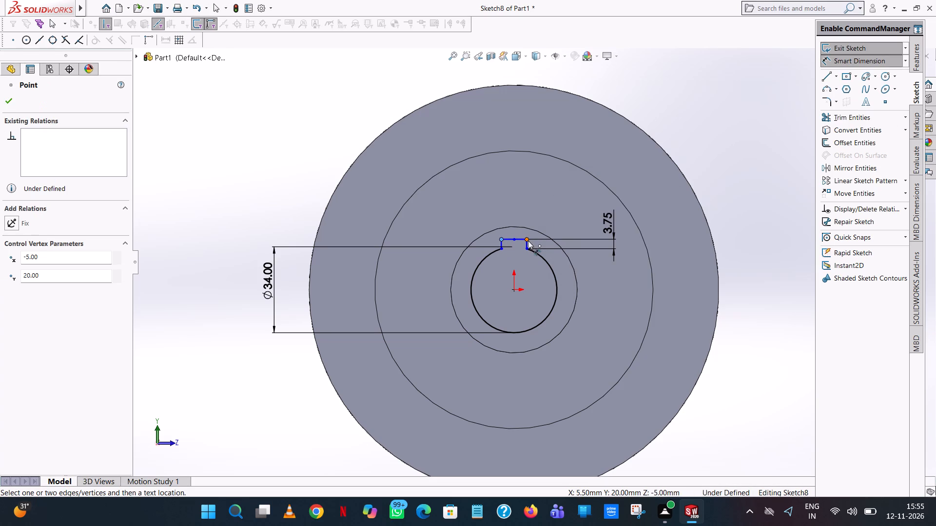
pyautogui.click(527, 241)
pyautogui.click(526, 164)
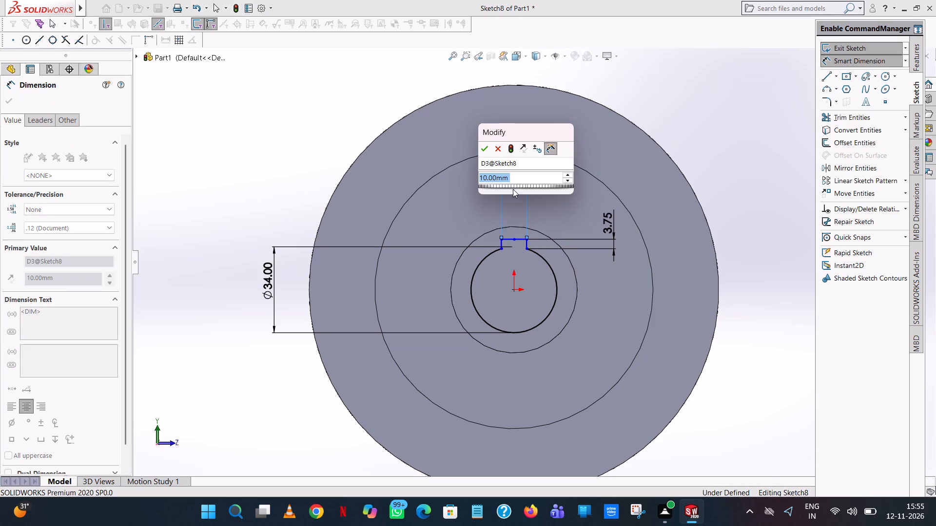
pyautogui.click(486, 152)
pyautogui.click(331, 158)
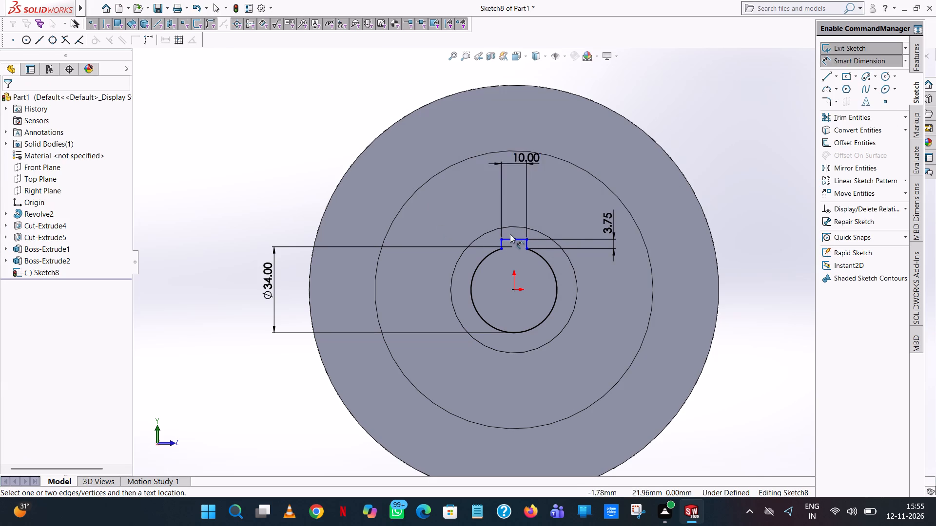
# Dimension the height of the keyway's opposite, still undimensioned side line.
pyautogui.scroll(-9, 511, 236)
pyautogui.click(483, 301)
pyautogui.click(285, 293)
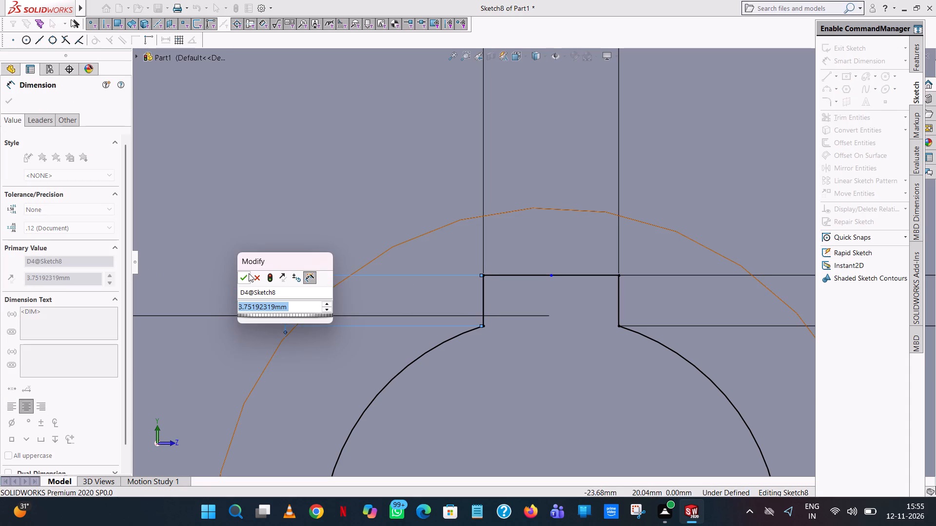
pyautogui.click(247, 274)
pyautogui.scroll(20, 339, 204)
pyautogui.scroll(13, 339, 204)
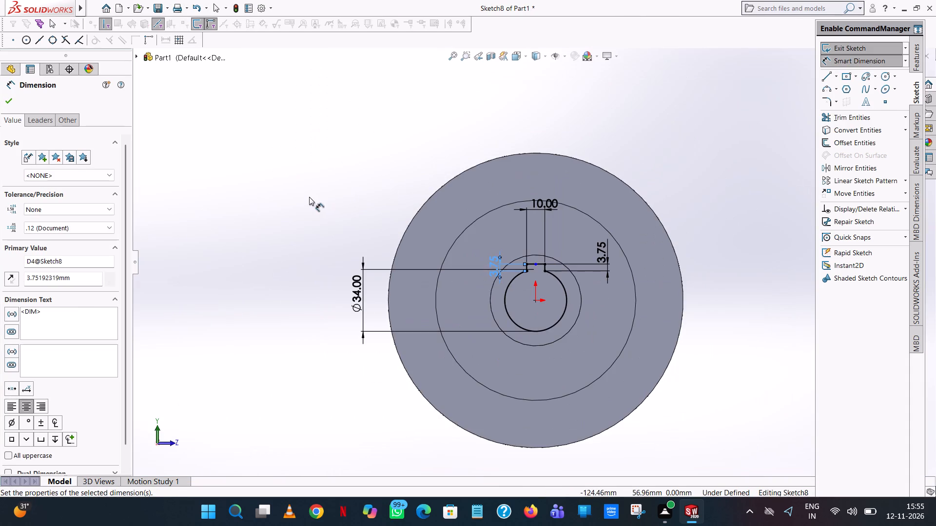
pyautogui.click(309, 197)
# Dimension the vertical distance from the midpoint of the keyway's top edge to the origin.
pyautogui.scroll(-8, 547, 258)
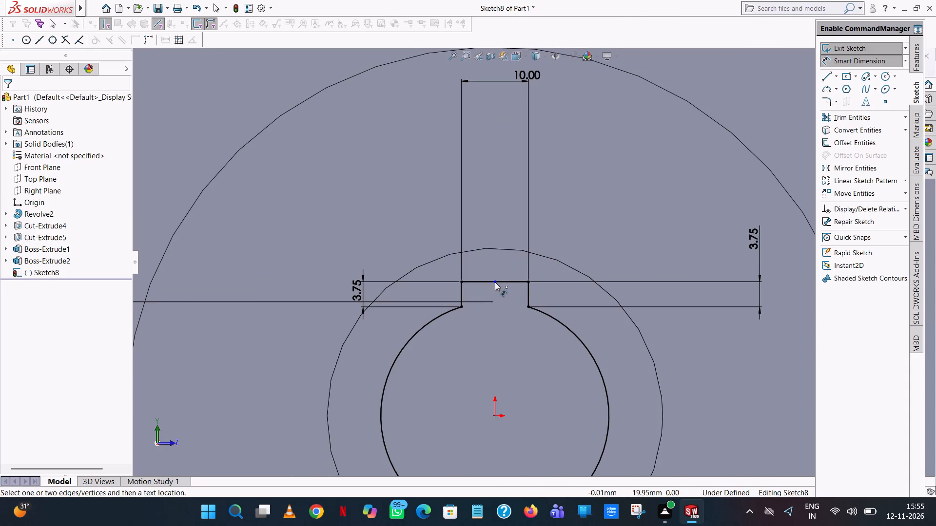
pyautogui.click(495, 282)
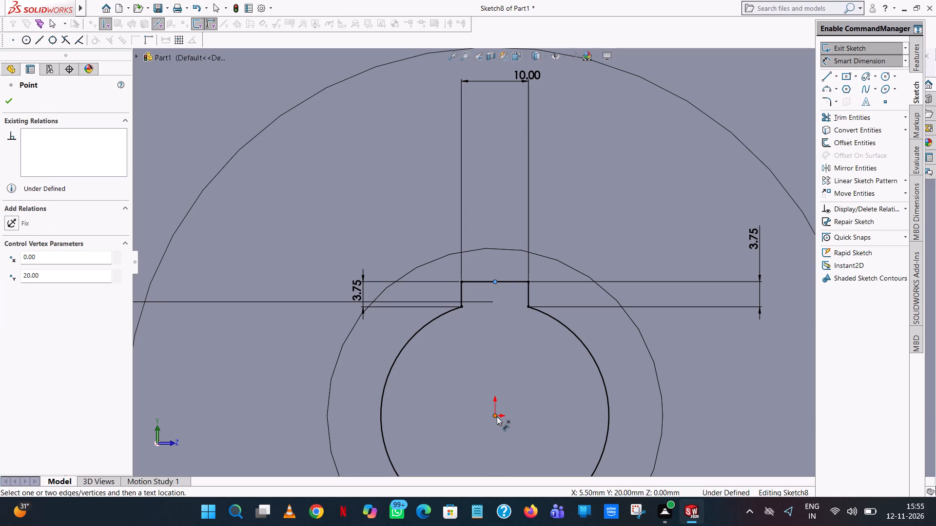
pyautogui.click(497, 416)
pyautogui.click(725, 378)
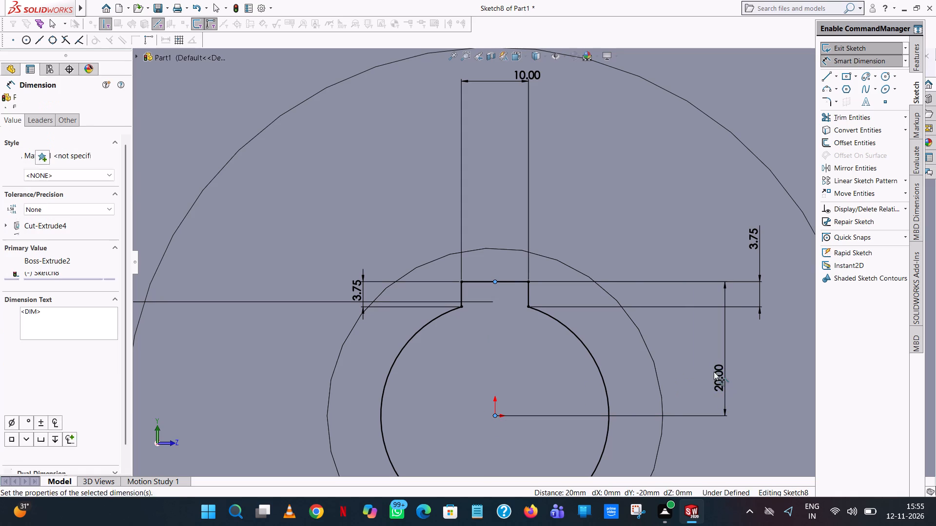
pyautogui.click(684, 362)
pyautogui.scroll(11, 686, 331)
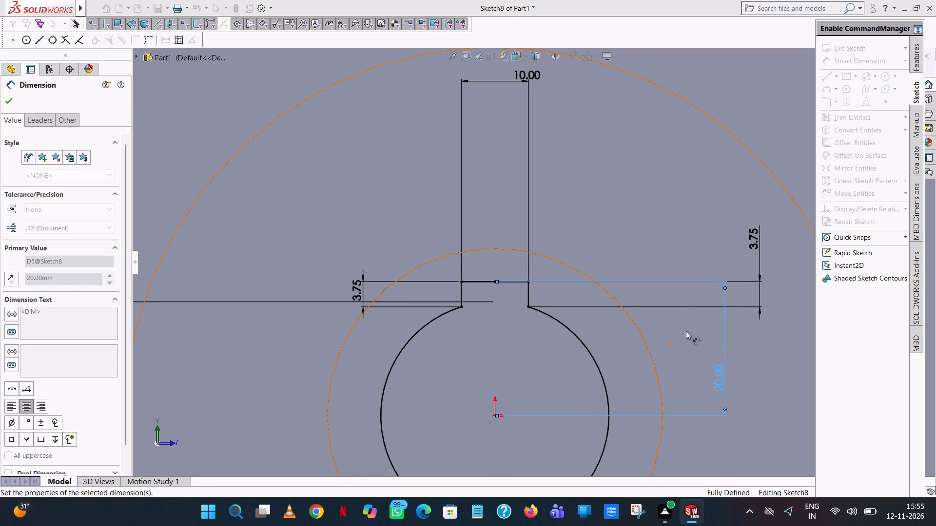
pyautogui.scroll(14, 686, 331)
pyautogui.click(707, 305)
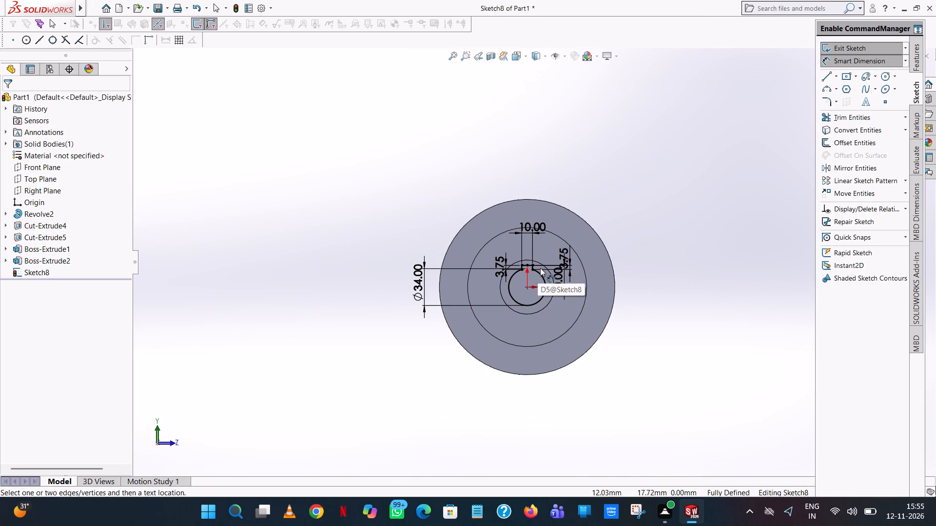
# Extrude-cut the keyed bore sketch as a blind cut 89 mm deep, passing through both hubs and the web.
pyautogui.scroll(1, 542, 269)
pyautogui.moveTo(541, 269); pyautogui.dragTo(641, 308, button='middle')
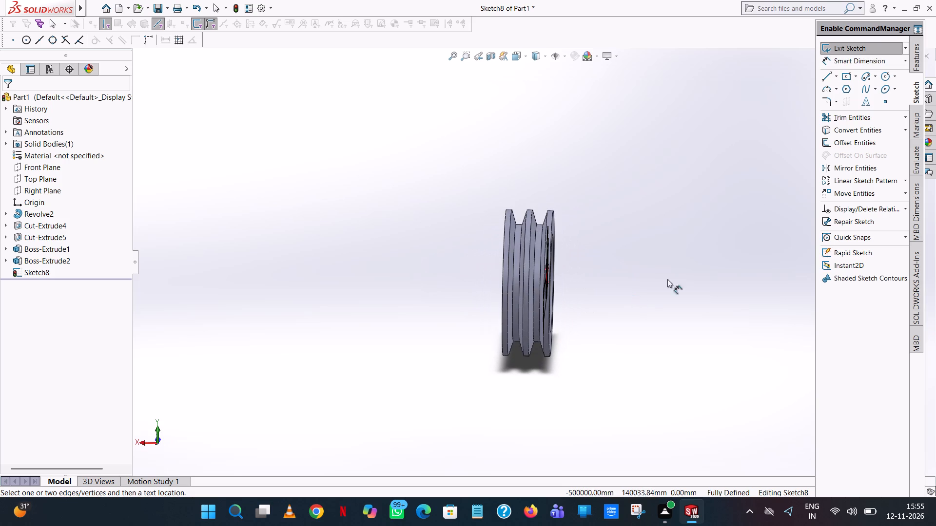
pyautogui.click(915, 55)
pyautogui.click(860, 113)
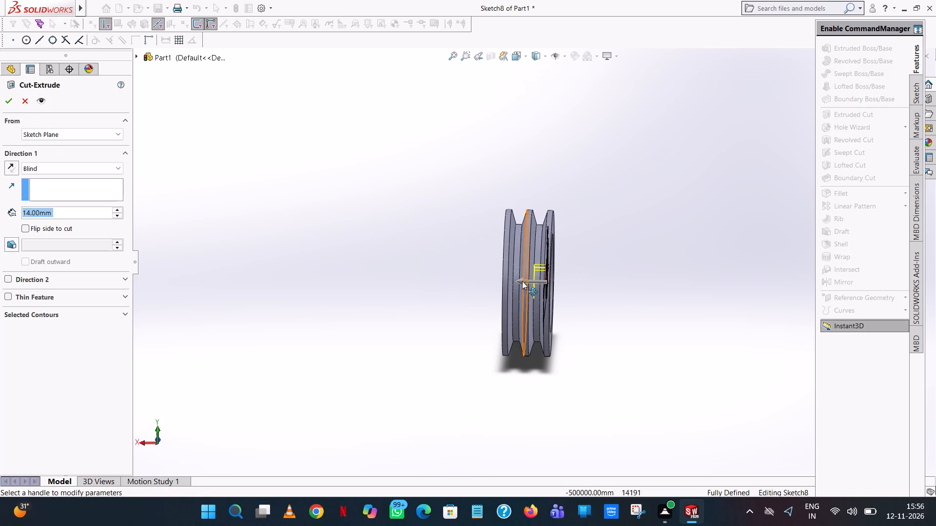
pyautogui.scroll(-9, 533, 282)
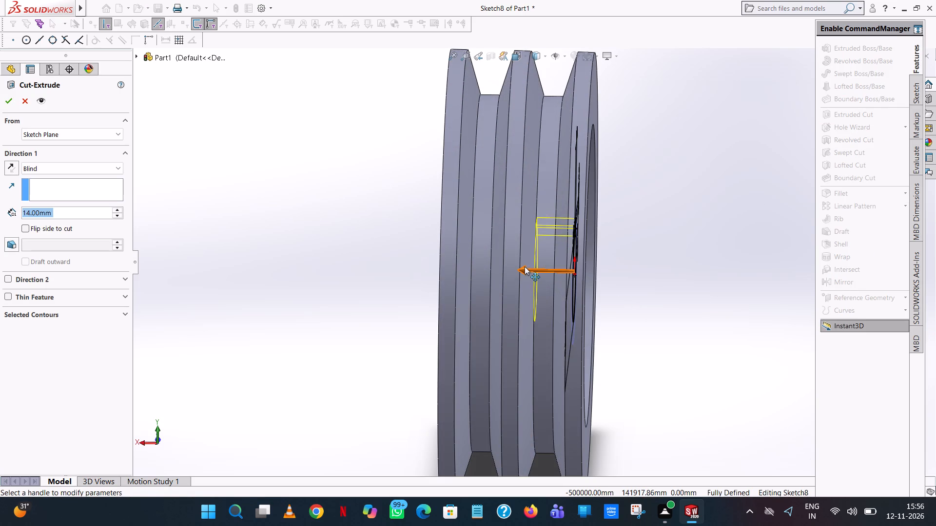
pyautogui.moveTo(525, 266); pyautogui.dragTo(328, 267)
pyautogui.click(10, 98)
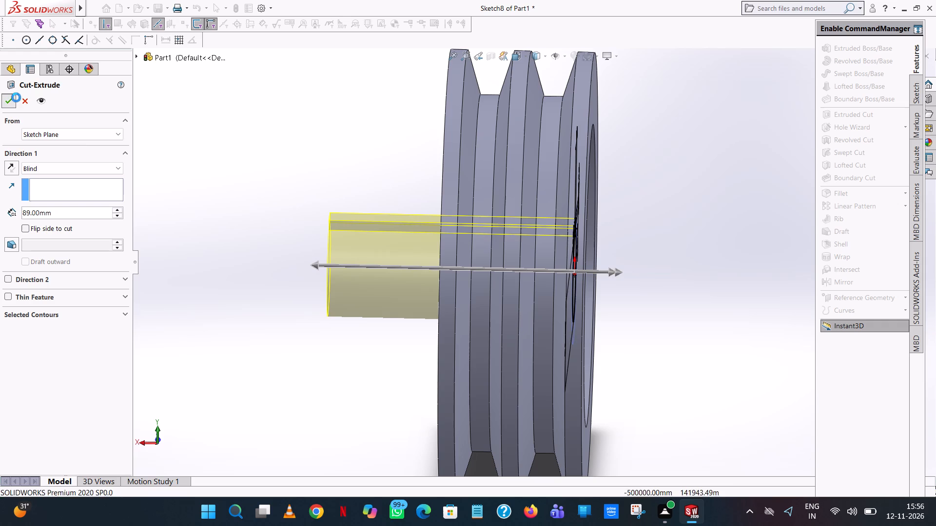
pyautogui.click(297, 152)
pyautogui.scroll(1, 286, 159)
pyautogui.moveTo(285, 159); pyautogui.dragTo(178, 134, button='middle')
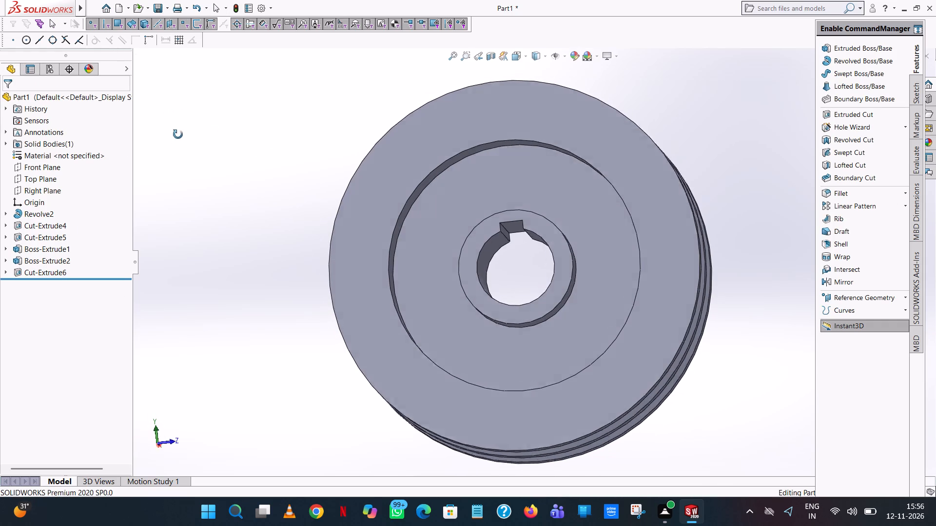
pyautogui.moveTo(178, 134); pyautogui.dragTo(178, 142, button='middle')
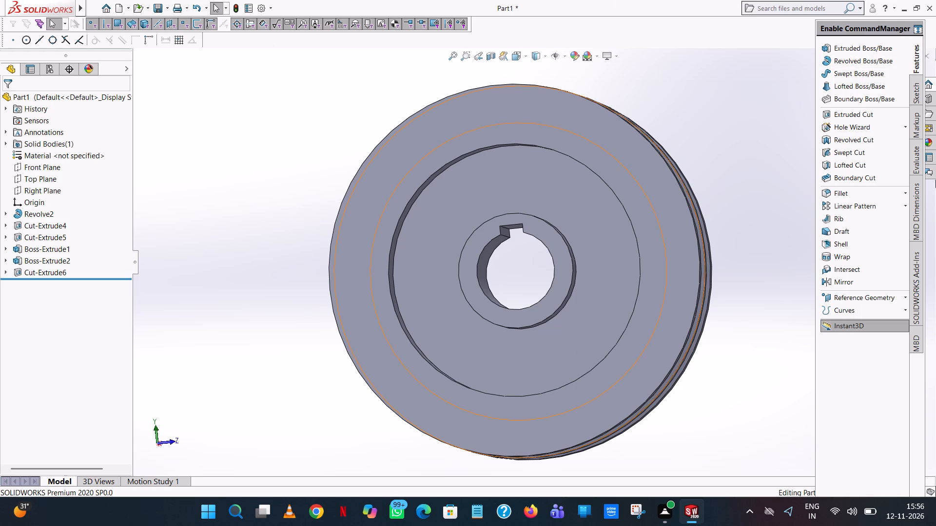
# Fillet the floor's outer edge in the far-side end recess with a 6 mm radius.
pyautogui.click(906, 191)
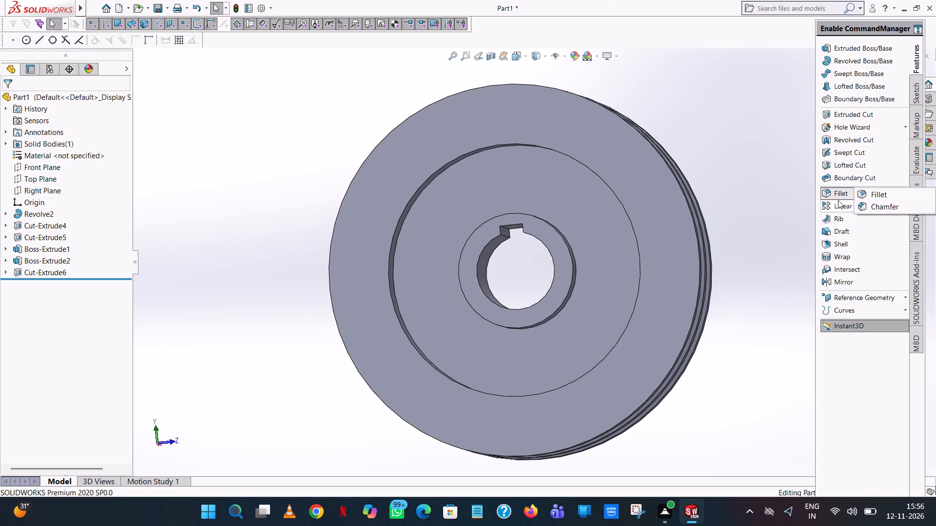
pyautogui.click(866, 191)
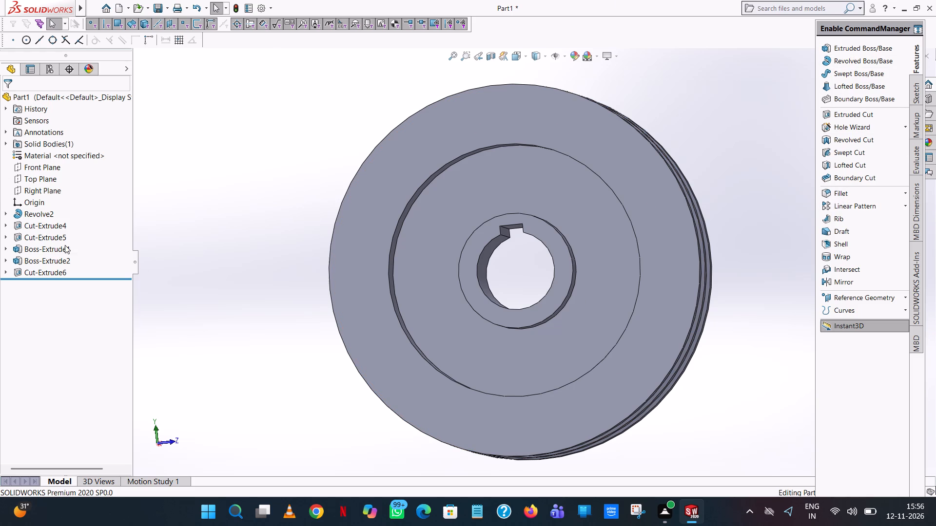
pyautogui.press('6')
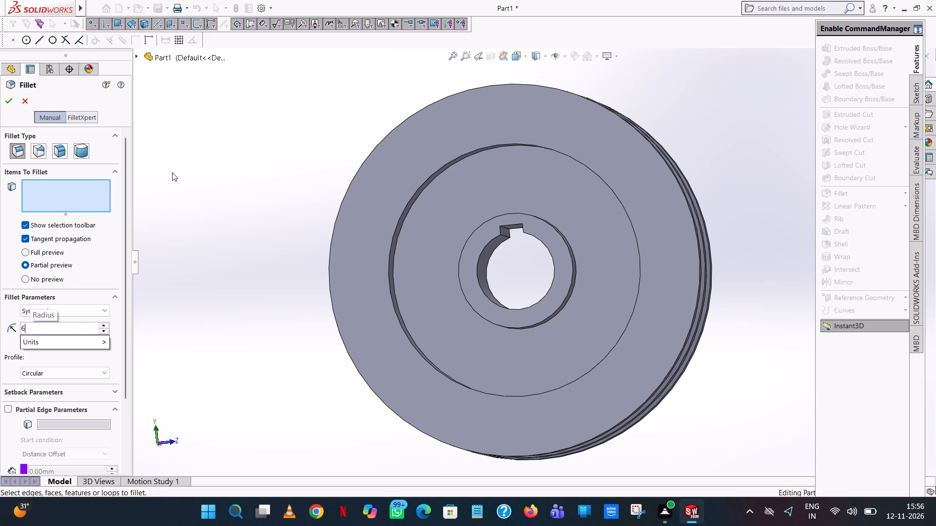
pyautogui.click(180, 119)
pyautogui.click(514, 148)
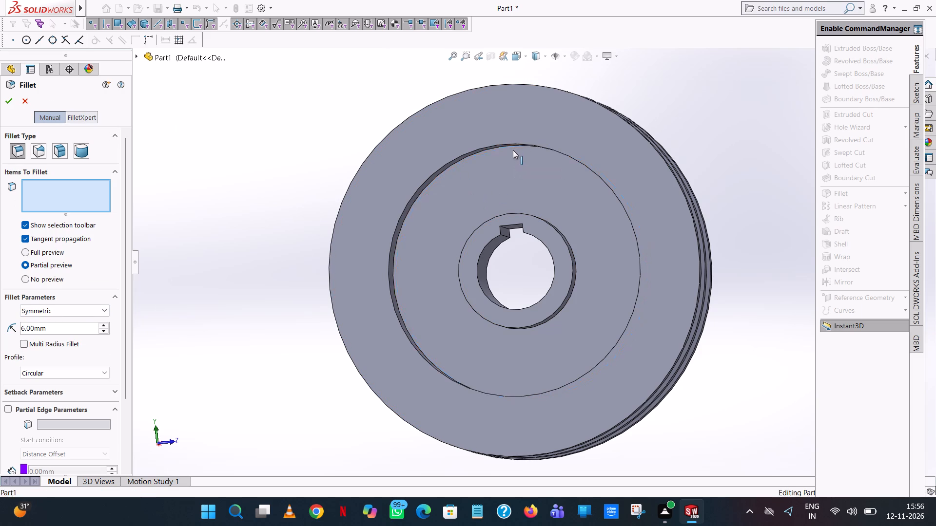
pyautogui.click(4, 102)
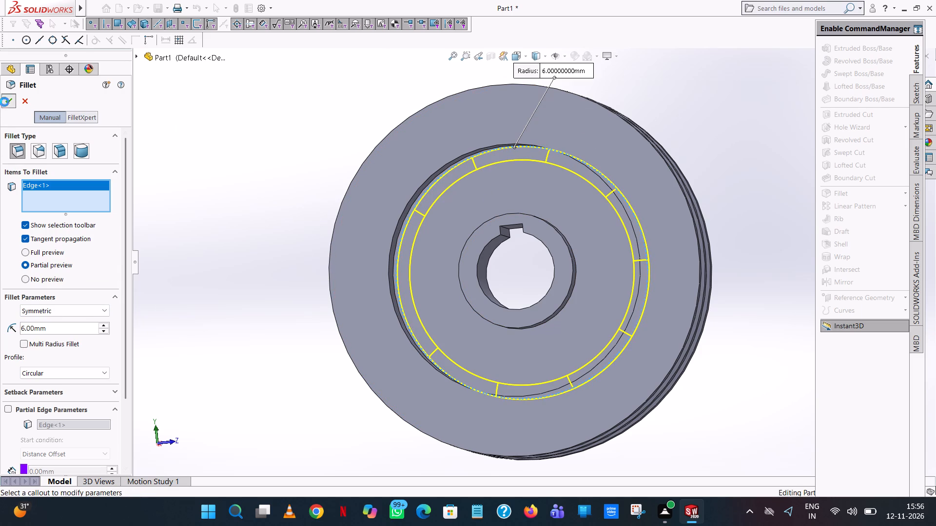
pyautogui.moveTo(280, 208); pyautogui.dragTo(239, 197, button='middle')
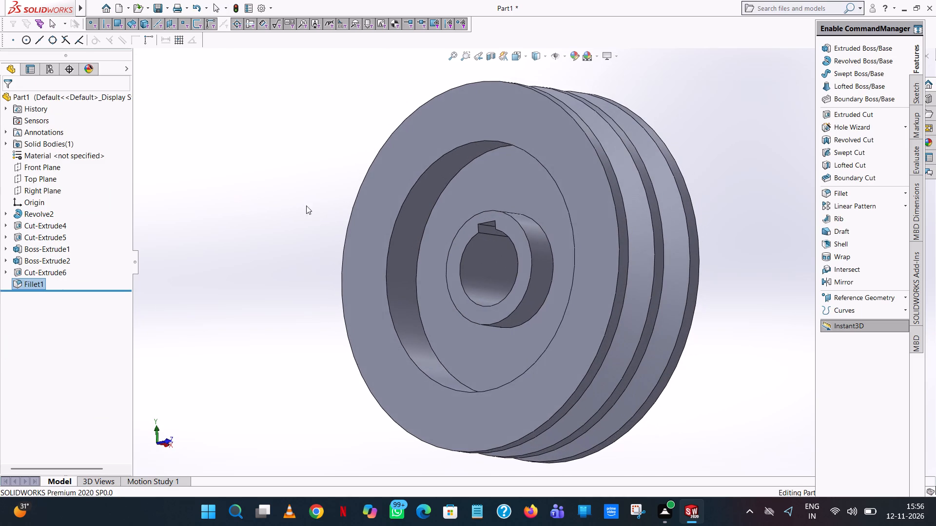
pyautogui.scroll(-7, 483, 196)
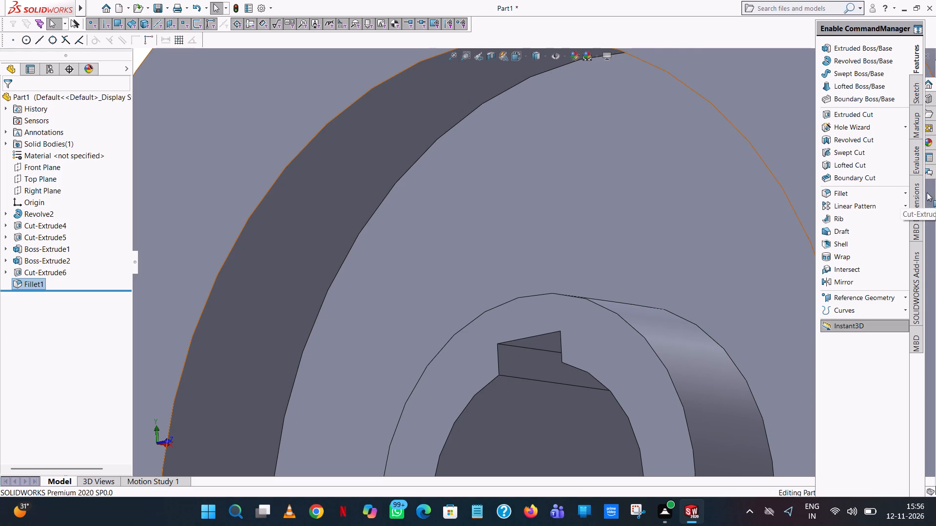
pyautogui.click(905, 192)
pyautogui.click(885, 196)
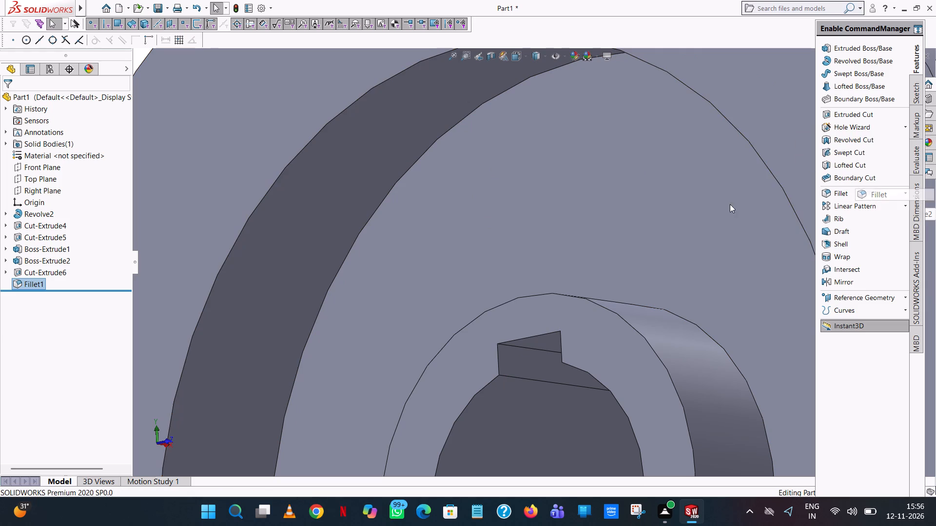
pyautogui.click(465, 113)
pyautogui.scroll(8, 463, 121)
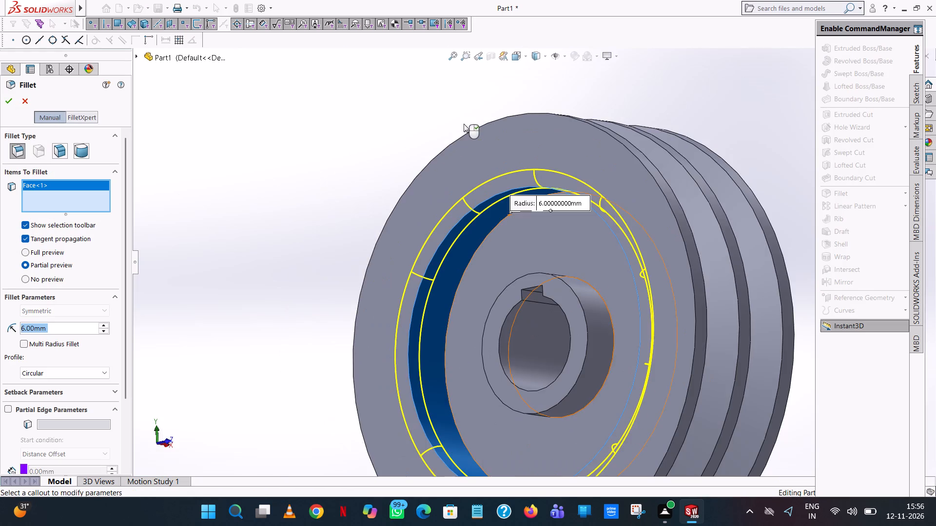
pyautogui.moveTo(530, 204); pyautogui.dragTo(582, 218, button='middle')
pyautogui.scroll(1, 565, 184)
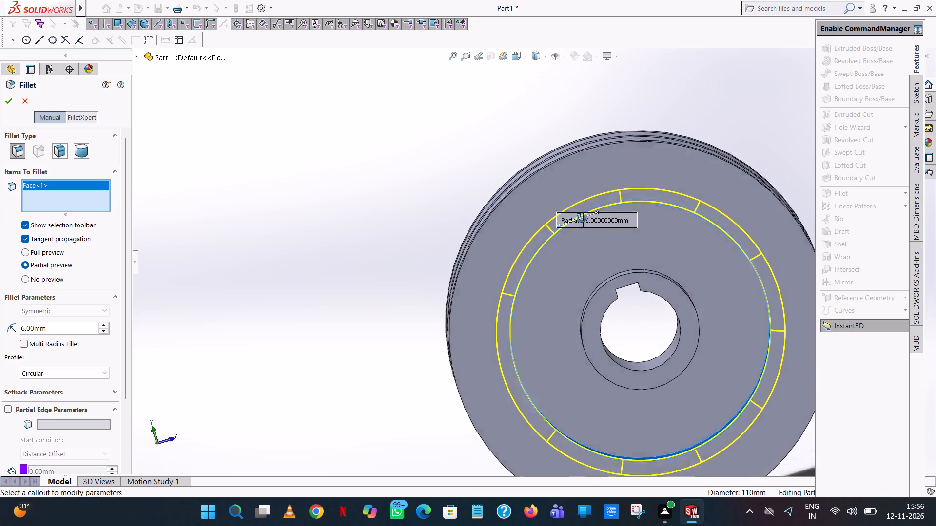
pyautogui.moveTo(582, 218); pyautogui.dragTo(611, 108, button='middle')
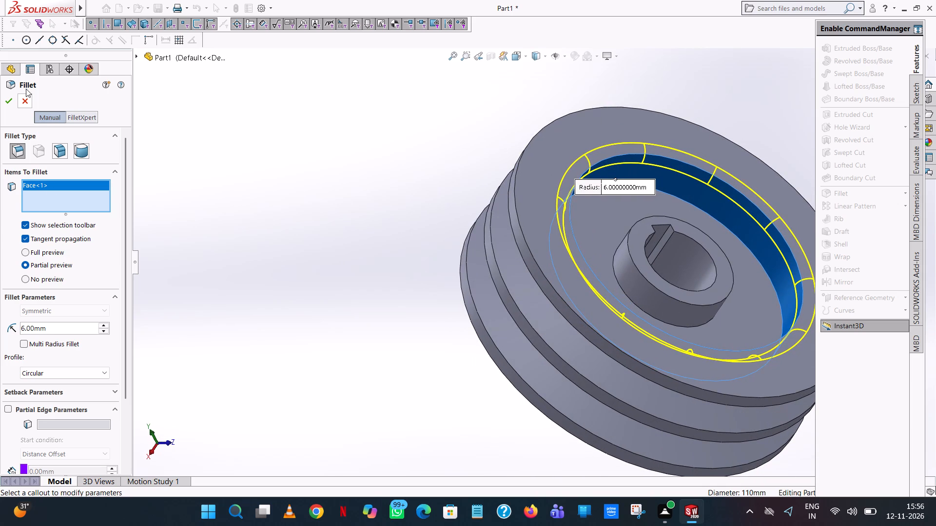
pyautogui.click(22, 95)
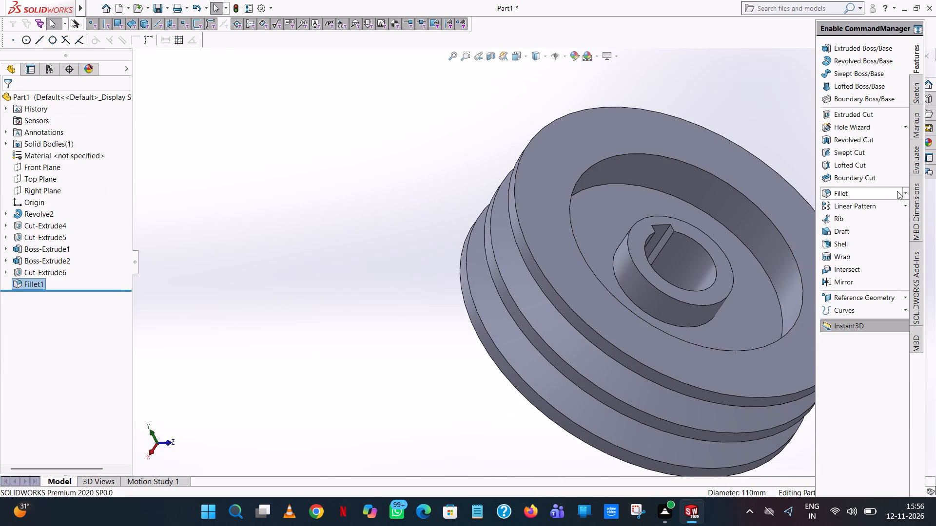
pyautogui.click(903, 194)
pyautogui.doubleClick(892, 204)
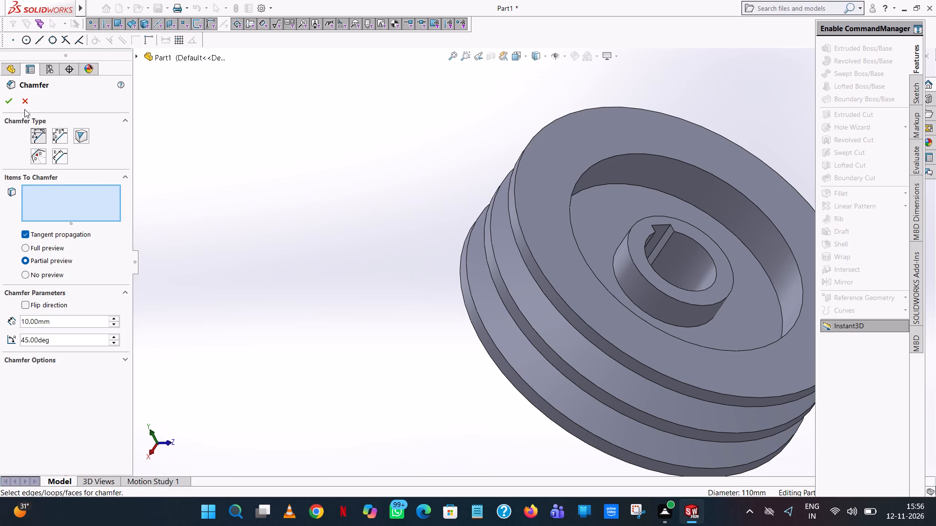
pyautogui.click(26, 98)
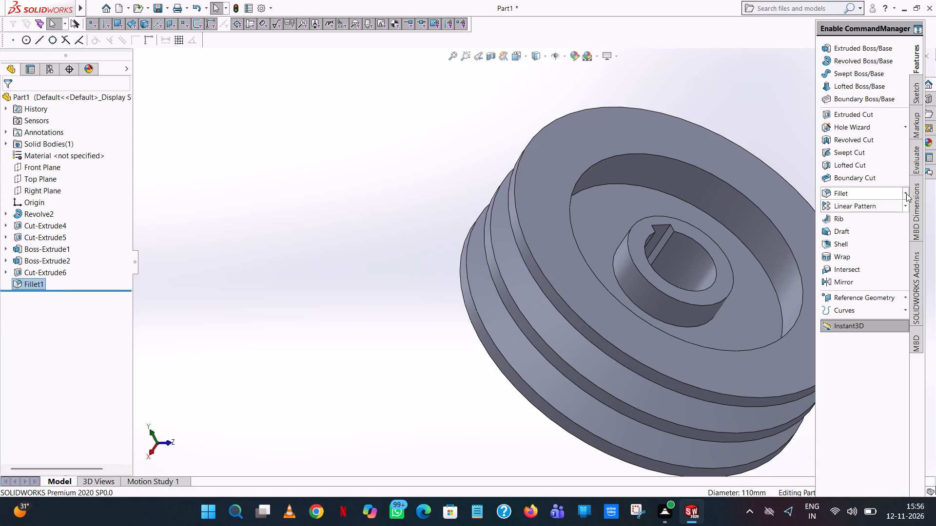
# Fillet the outer edge of the other end recess's floor, where it meets the rim wall, with a 6 mm radius.
pyautogui.click(908, 193)
pyautogui.click(897, 193)
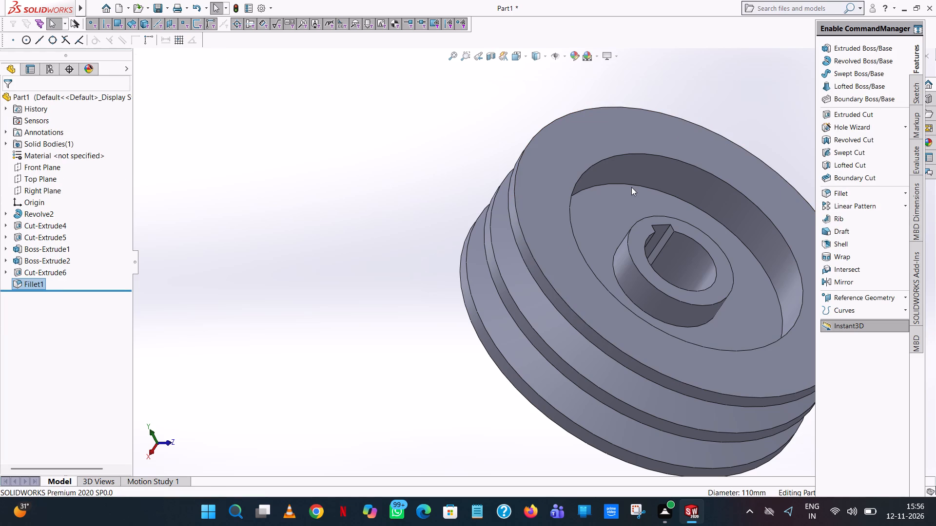
pyautogui.click(631, 185)
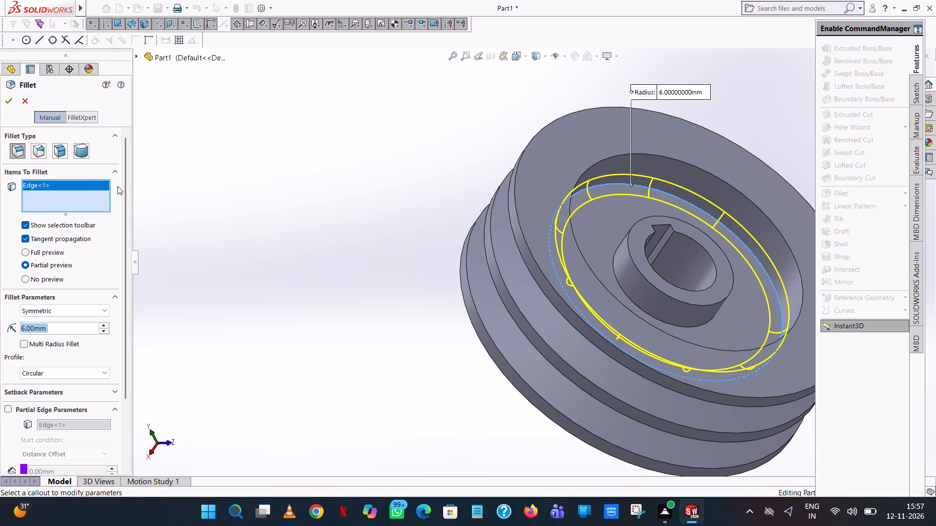
pyautogui.click(3, 99)
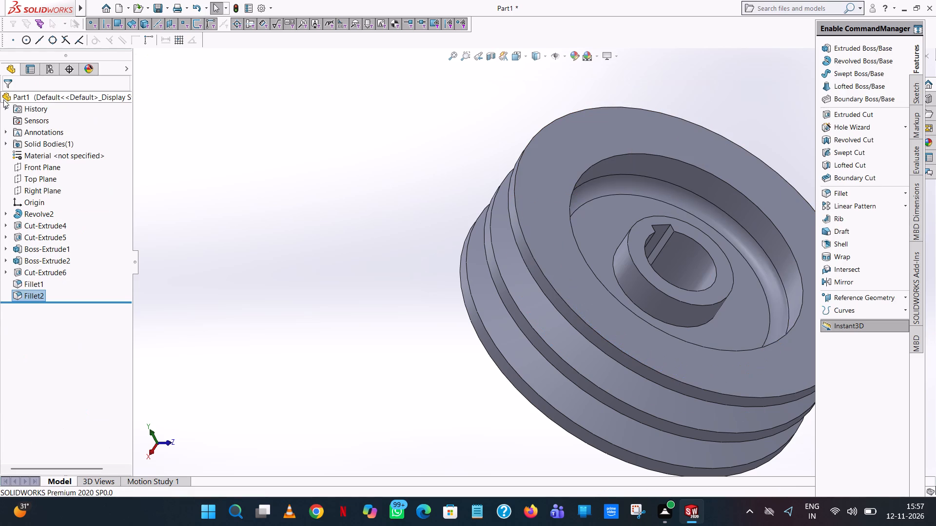
pyautogui.scroll(1, 186, 115)
pyautogui.moveTo(188, 116); pyautogui.dragTo(362, 218, button='middle')
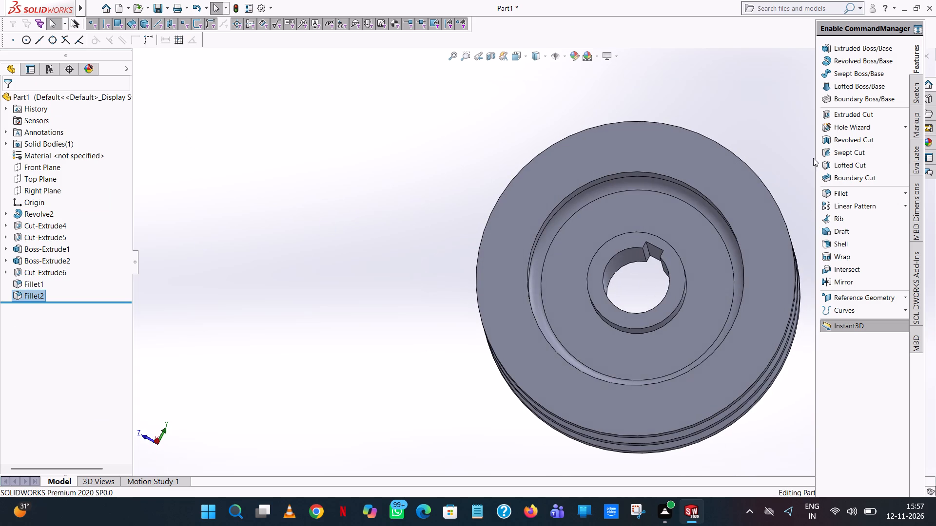
pyautogui.moveTo(600, 212); pyautogui.dragTo(546, 199, button='middle')
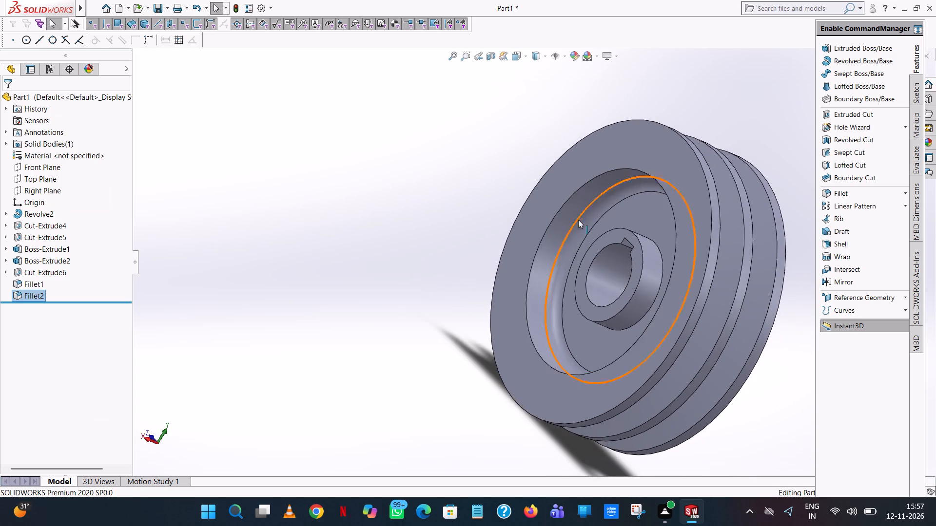
# Fillet the edge where one hub meets the web with a 6 mm radius.
pyautogui.scroll(-8, 610, 207)
pyautogui.scroll(10, 613, 207)
pyautogui.scroll(1, 647, 244)
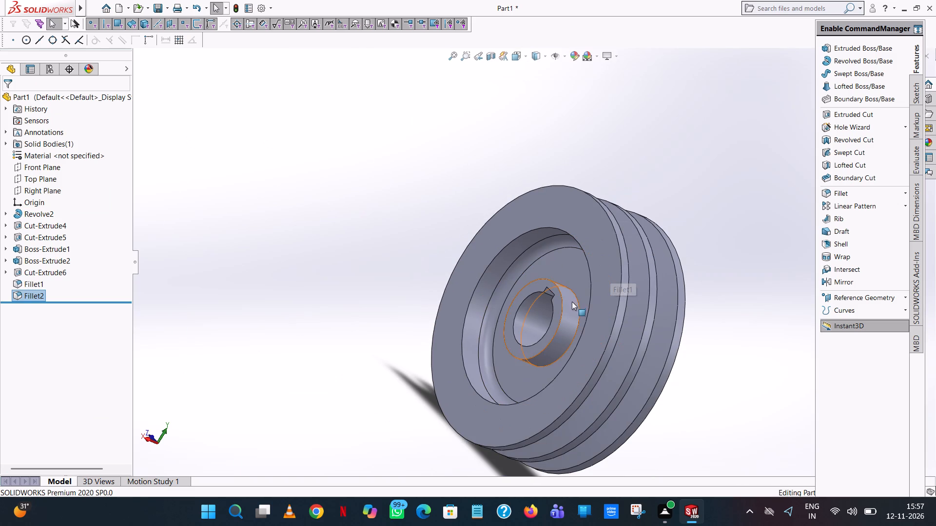
pyautogui.click(906, 193)
pyautogui.click(902, 195)
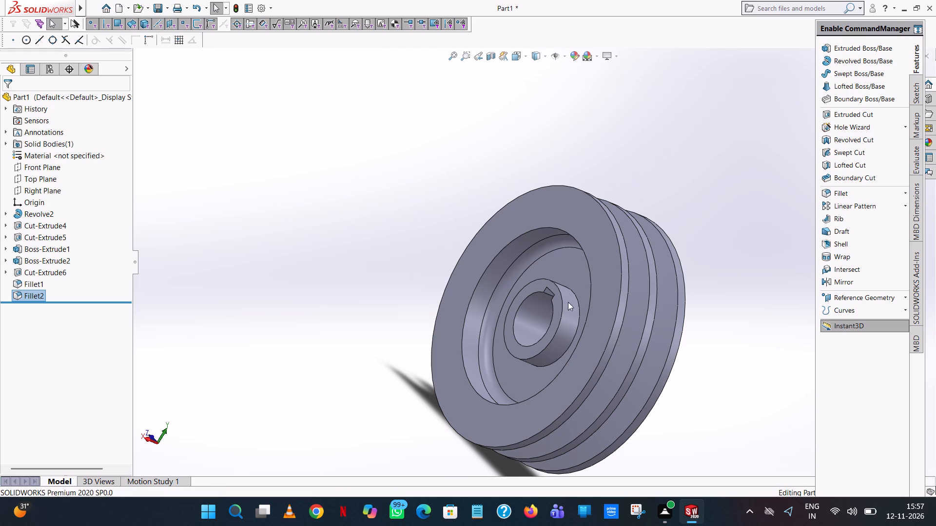
pyautogui.scroll(-7, 584, 328)
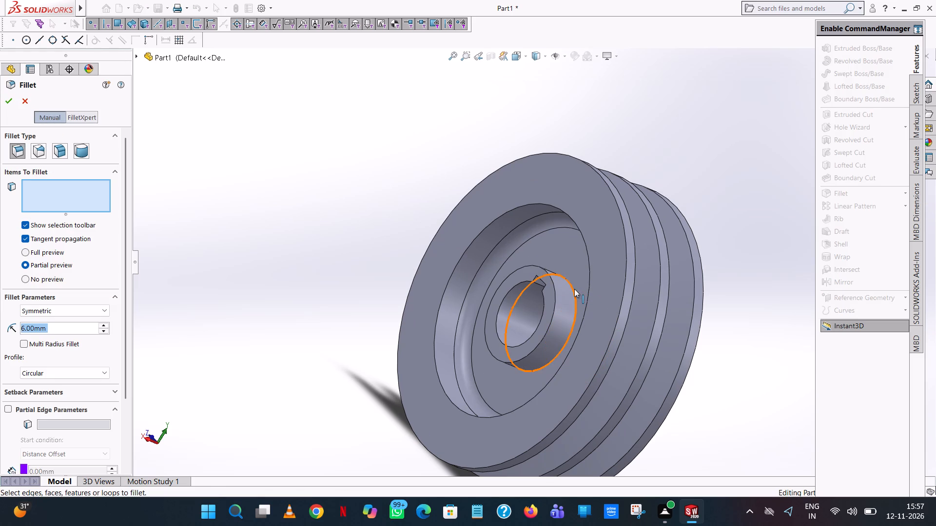
pyautogui.click(574, 289)
pyautogui.moveTo(564, 288); pyautogui.dragTo(553, 394, button='middle')
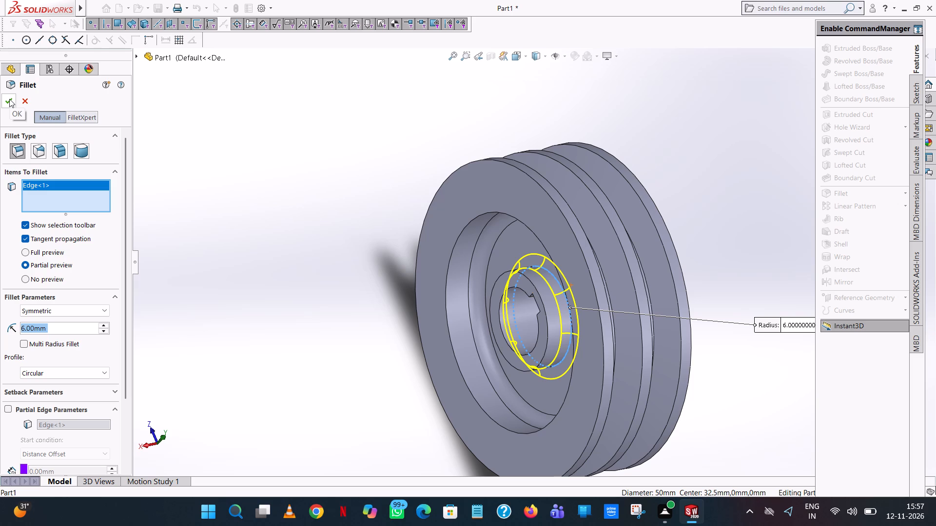
pyautogui.click(9, 99)
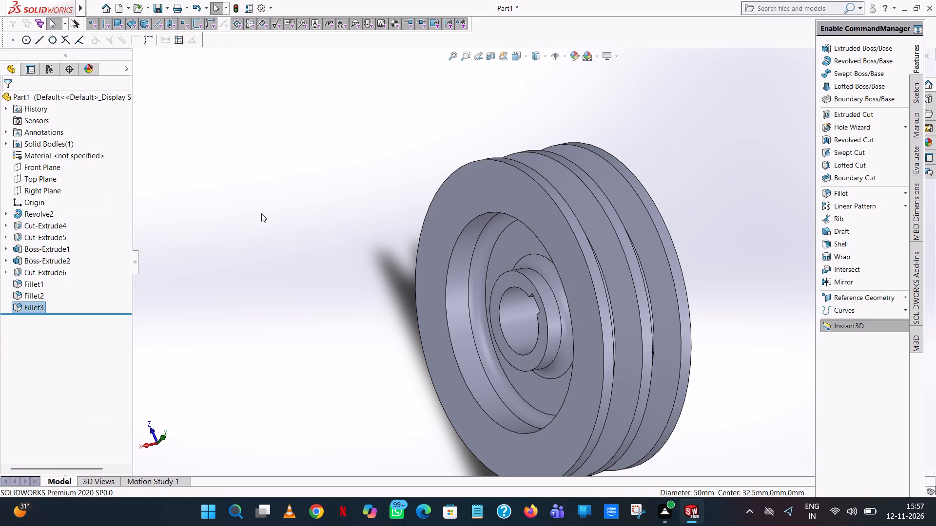
# Fillet the base edge of the opposite hub, where it meets the web, with a 6 mm radius.
pyautogui.moveTo(261, 213); pyautogui.dragTo(476, 183, button='middle')
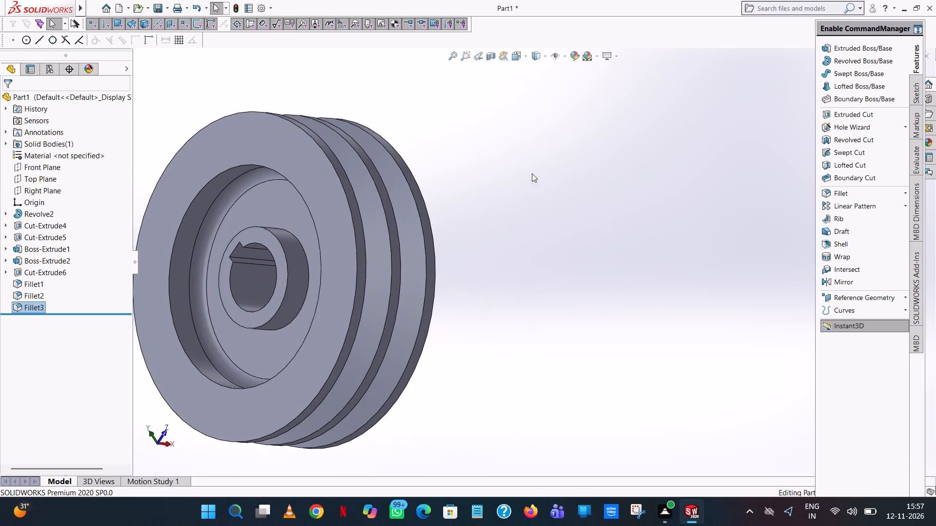
pyautogui.click(838, 197)
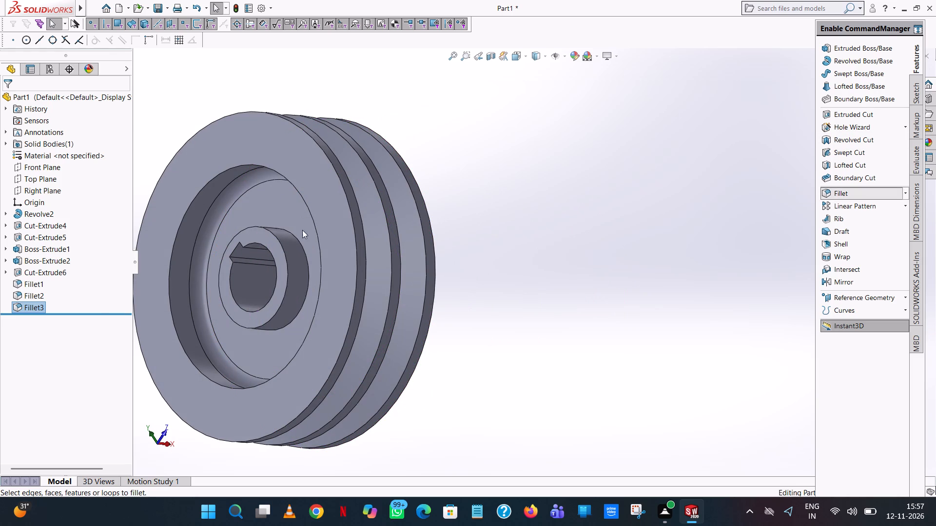
pyautogui.click(309, 271)
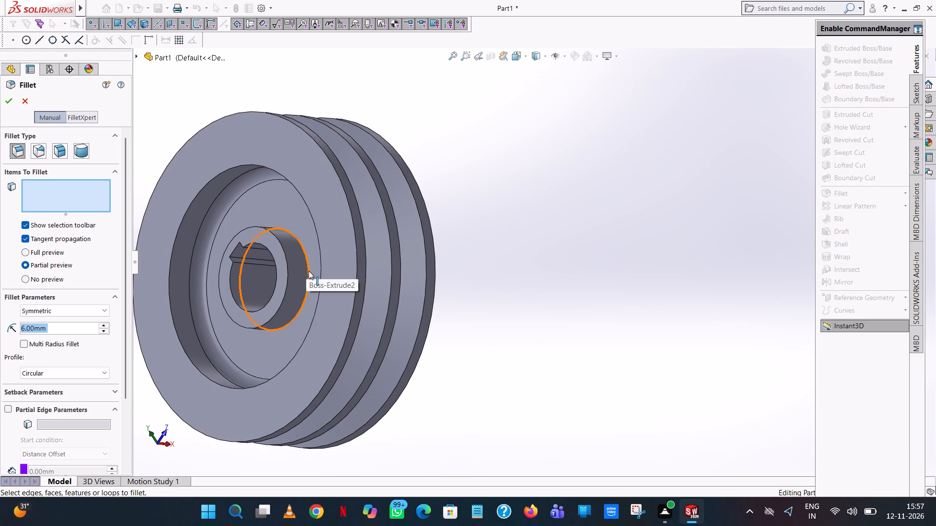
pyautogui.click(12, 107)
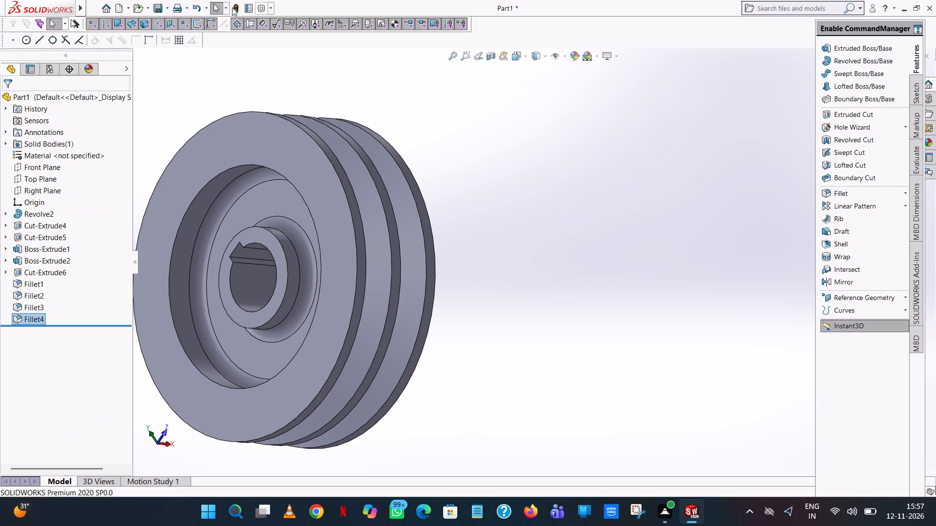
# Examine the filleted hubs, end recesses and belt grooves from several sides of the pulley.
pyautogui.moveTo(446, 238); pyautogui.dragTo(583, 134, button='middle')
pyautogui.scroll(2, 473, 254)
pyautogui.scroll(-1, 443, 246)
pyautogui.moveTo(445, 245); pyautogui.dragTo(599, 136, button='middle')
pyautogui.moveTo(515, 203); pyautogui.dragTo(494, 194, button='middle')
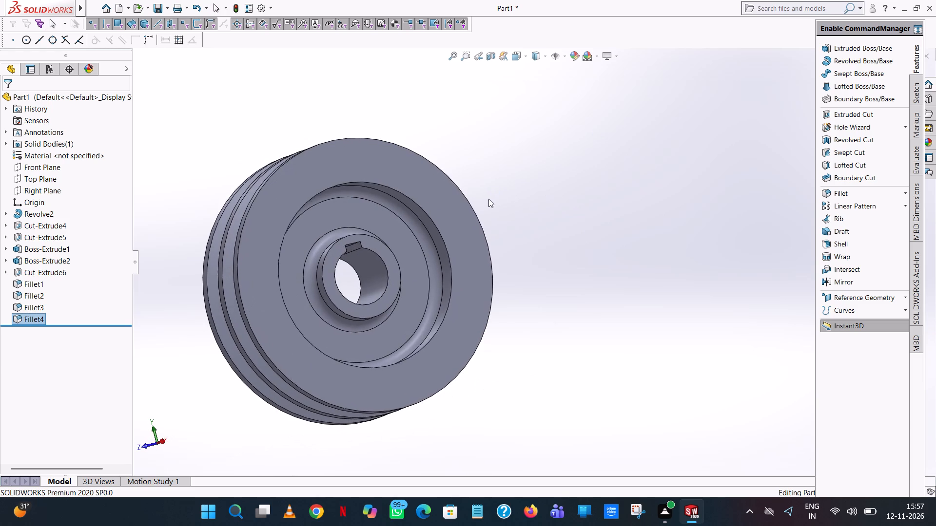
pyautogui.scroll(5, 431, 194)
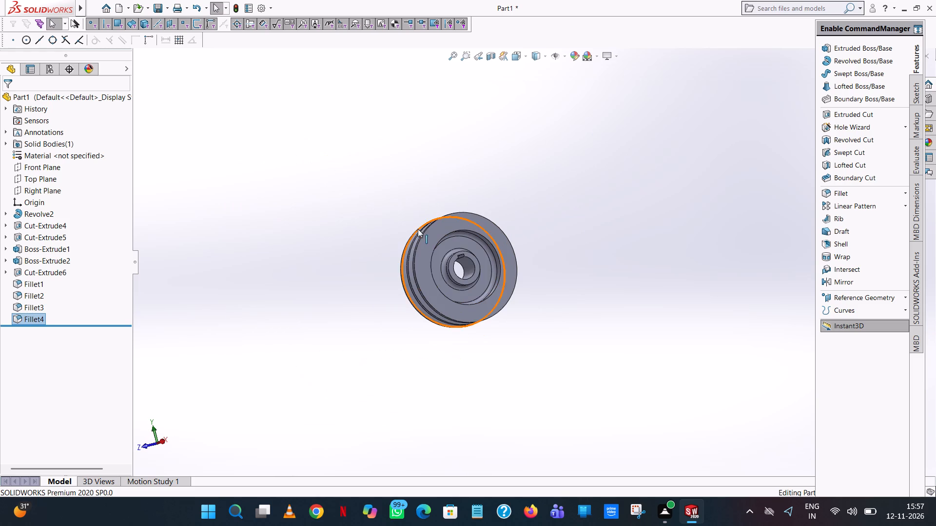
pyautogui.moveTo(489, 233); pyautogui.dragTo(538, 292, button='middle')
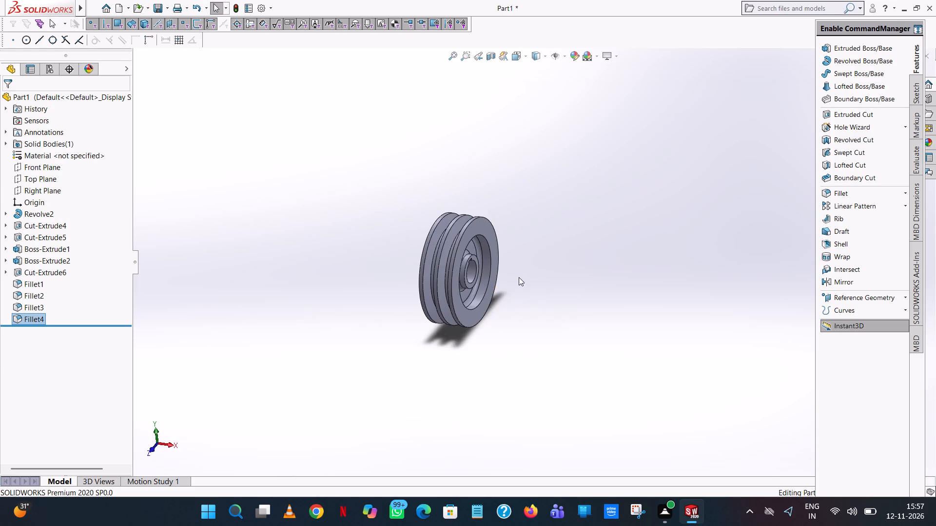
# Apply a pale yellow colour from the standard swatches to the whole pulley part.
pyautogui.scroll(-7, 486, 248)
pyautogui.rightClick(476, 184)
pyautogui.click(555, 155)
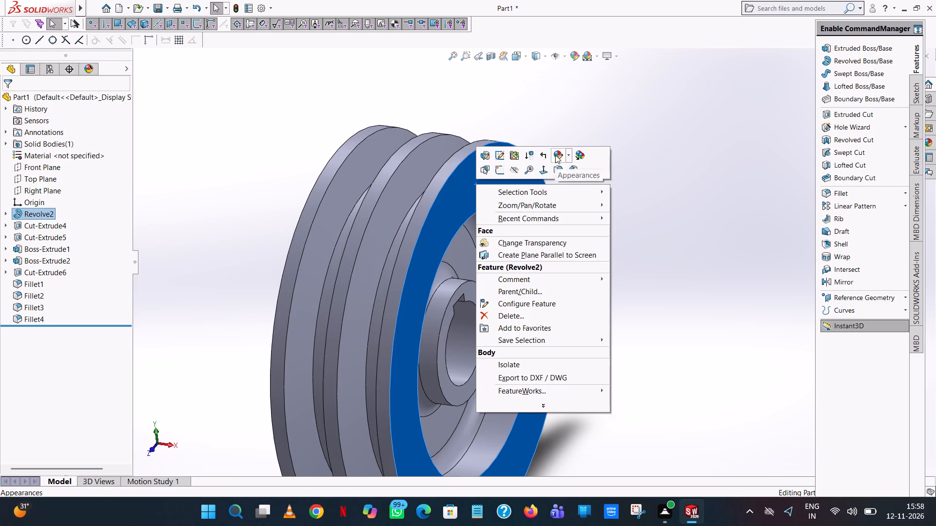
pyautogui.click(571, 207)
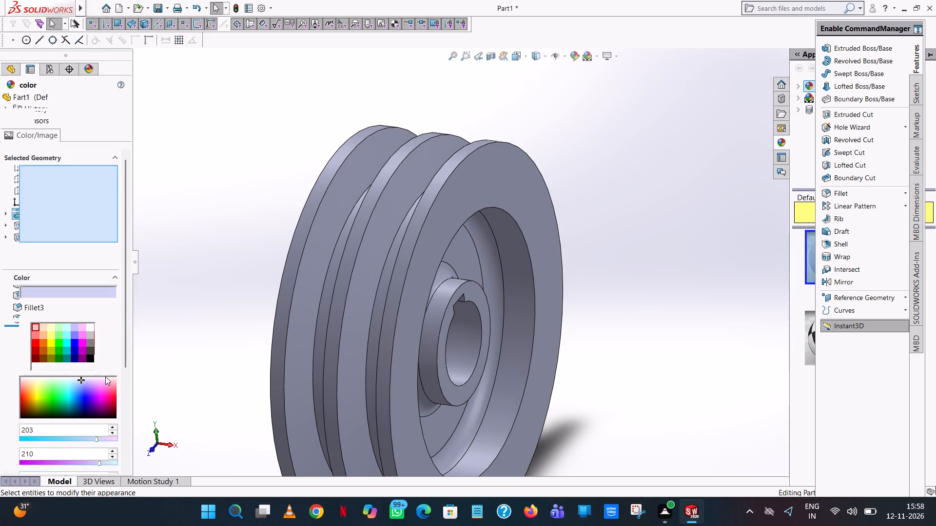
pyautogui.click(53, 332)
pyautogui.click(51, 320)
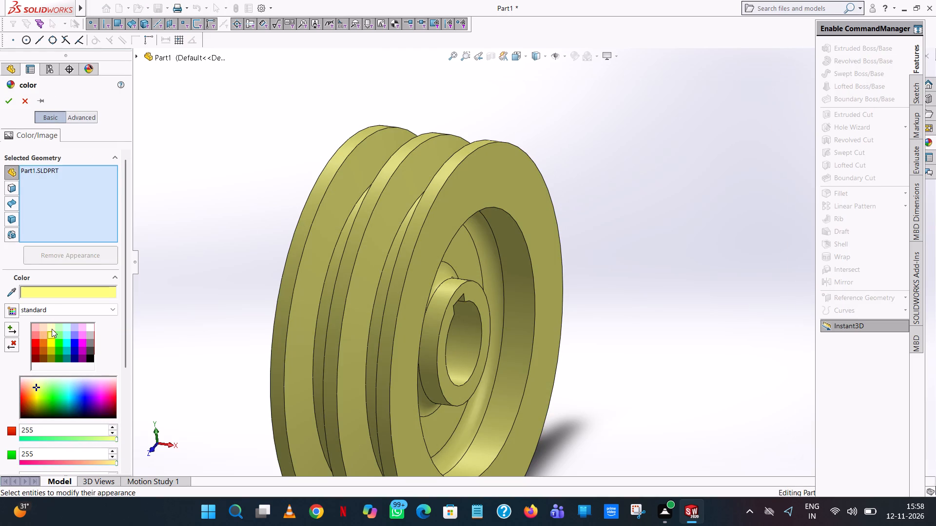
pyautogui.click(52, 329)
pyautogui.click(4, 99)
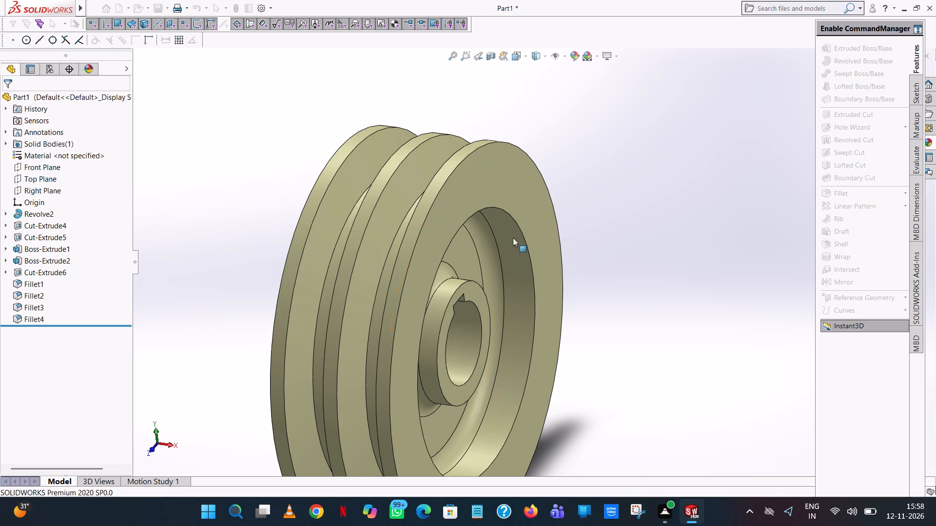
# Colour the bore face and the three keyway faces white.
pyautogui.scroll(6, 657, 313)
pyautogui.scroll(1, 575, 313)
pyautogui.moveTo(573, 314); pyautogui.dragTo(664, 240, button='middle')
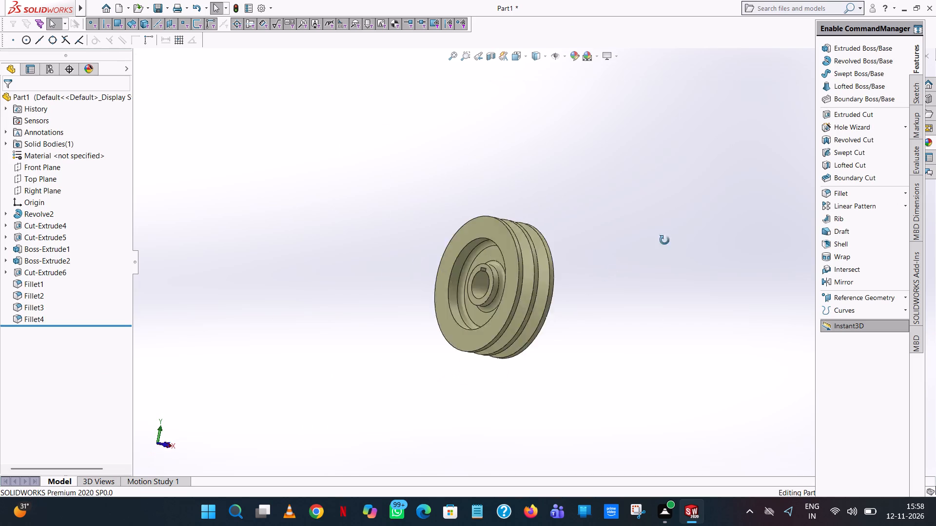
pyautogui.moveTo(664, 240); pyautogui.dragTo(708, 303, button='middle')
pyautogui.scroll(-6, 504, 303)
pyautogui.click(487, 268)
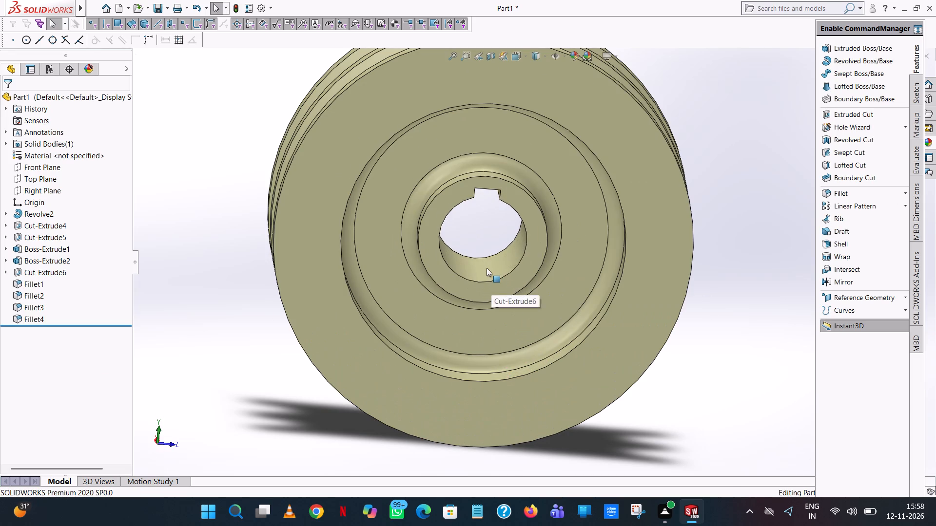
pyautogui.click(585, 226)
pyautogui.click(597, 245)
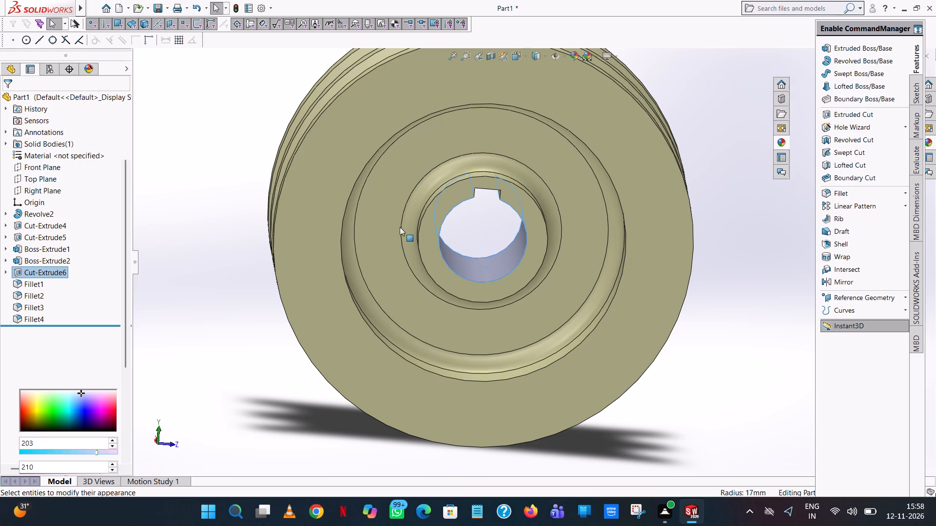
pyautogui.click(92, 324)
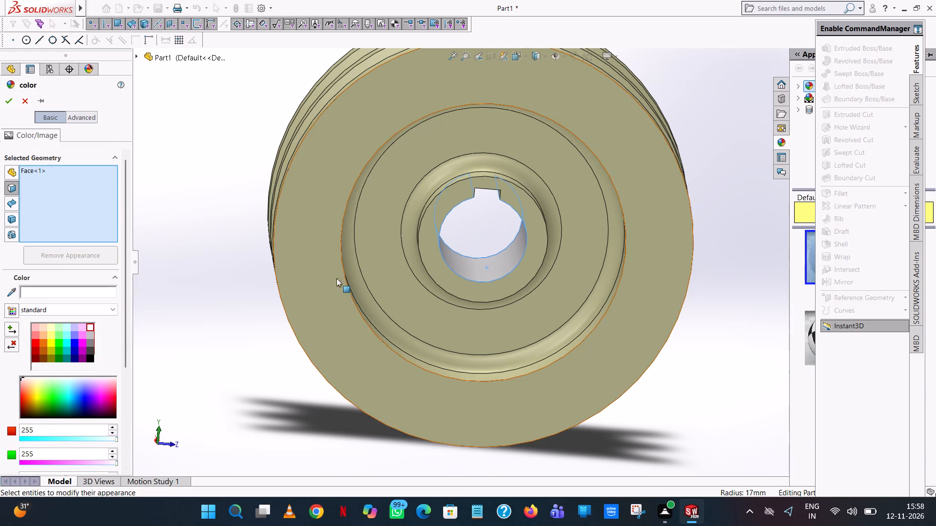
pyautogui.scroll(-4, 507, 229)
pyautogui.moveTo(507, 229); pyautogui.dragTo(538, 128, button='middle')
pyautogui.click(511, 133)
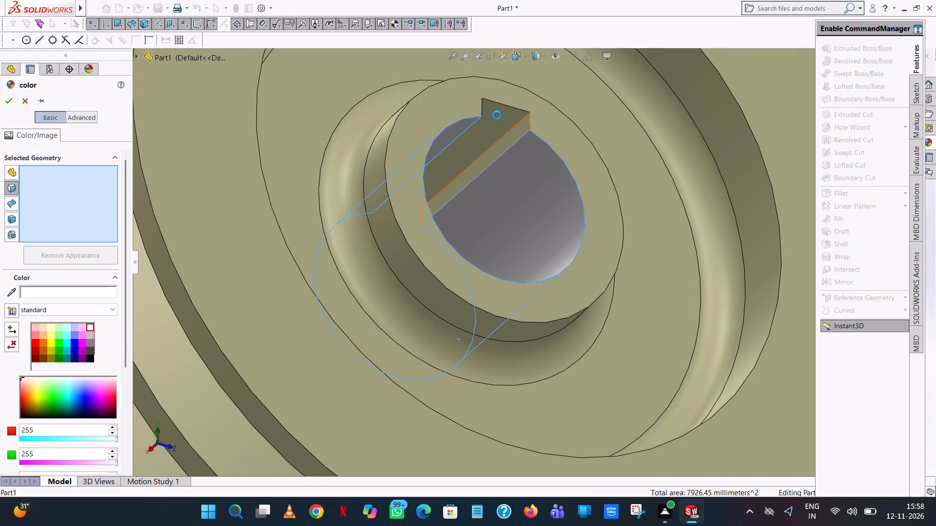
pyautogui.click(497, 115)
pyautogui.scroll(1, 494, 116)
pyautogui.moveTo(493, 117); pyautogui.dragTo(439, 148, button='middle')
pyautogui.scroll(1, 438, 148)
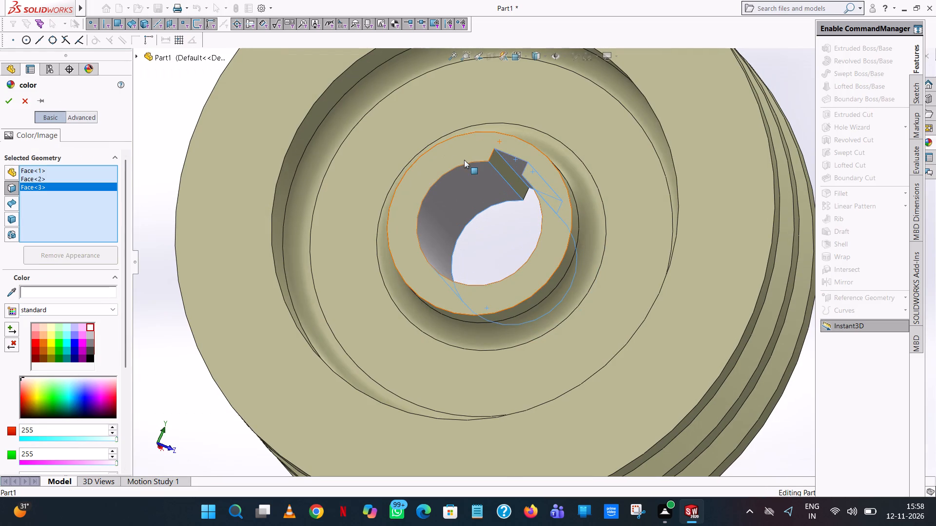
pyautogui.click(499, 160)
pyautogui.scroll(6, 474, 197)
pyautogui.moveTo(474, 206); pyautogui.dragTo(482, 308, button='middle')
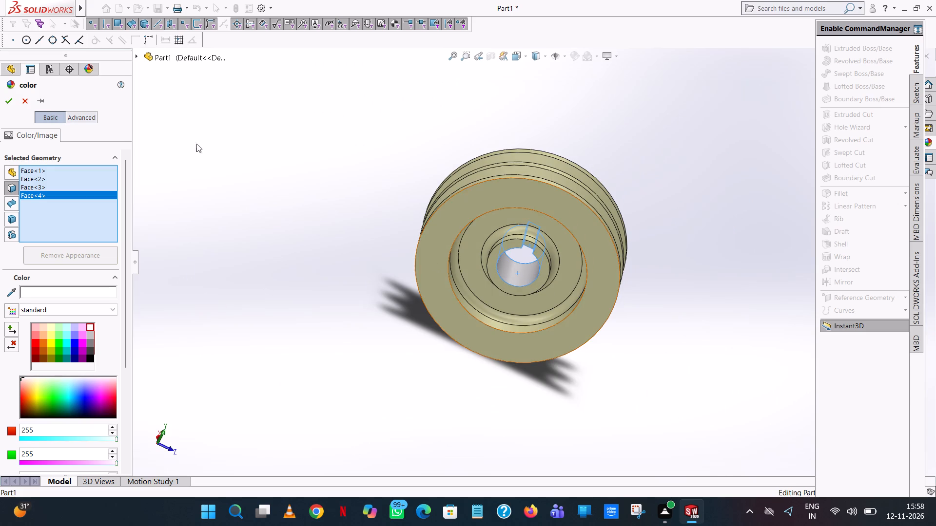
pyautogui.click(7, 109)
pyautogui.click(9, 96)
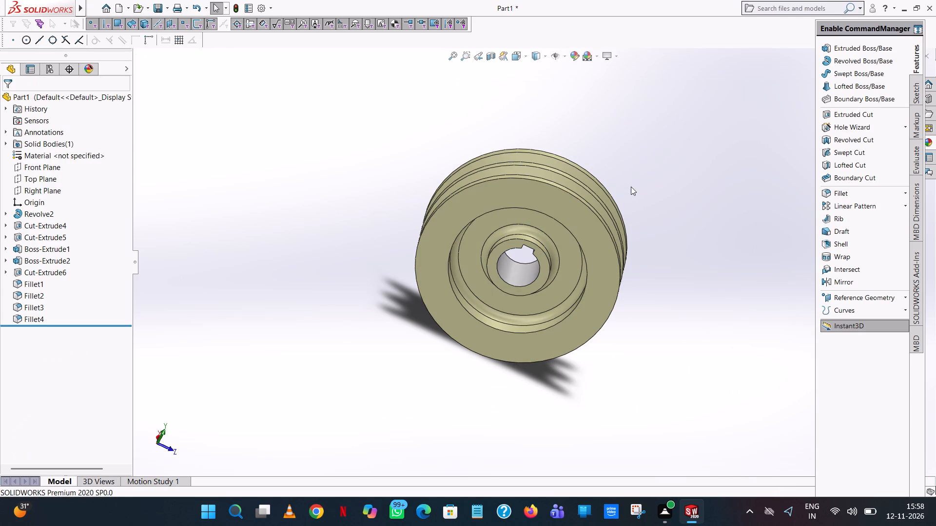
# Examine the coloured pulley from both ends, checking the bore, keyway and grooves.
pyautogui.scroll(1, 557, 273)
pyautogui.moveTo(557, 273); pyautogui.dragTo(577, 223, button='middle')
pyautogui.scroll(1, 576, 224)
pyautogui.scroll(-3, 528, 249)
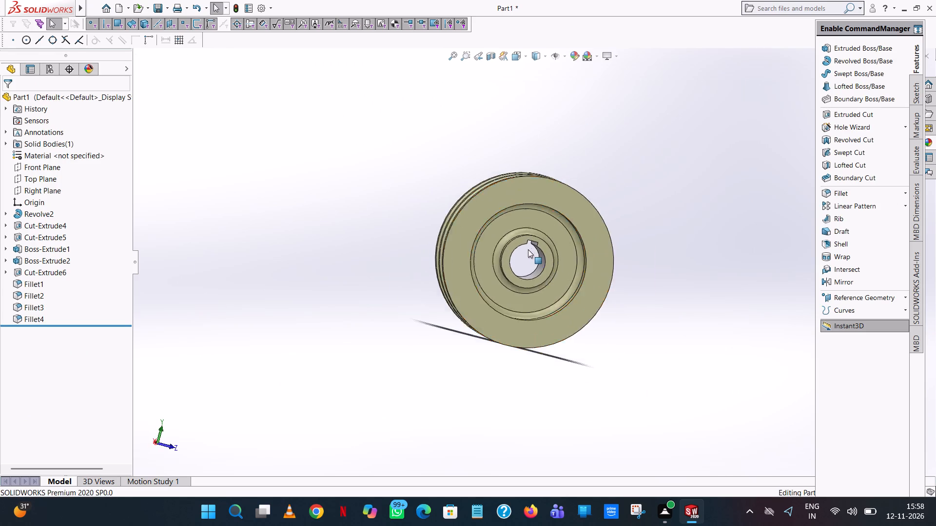
pyautogui.scroll(-4, 528, 249)
pyautogui.moveTo(528, 249); pyautogui.dragTo(601, 259, button='middle')
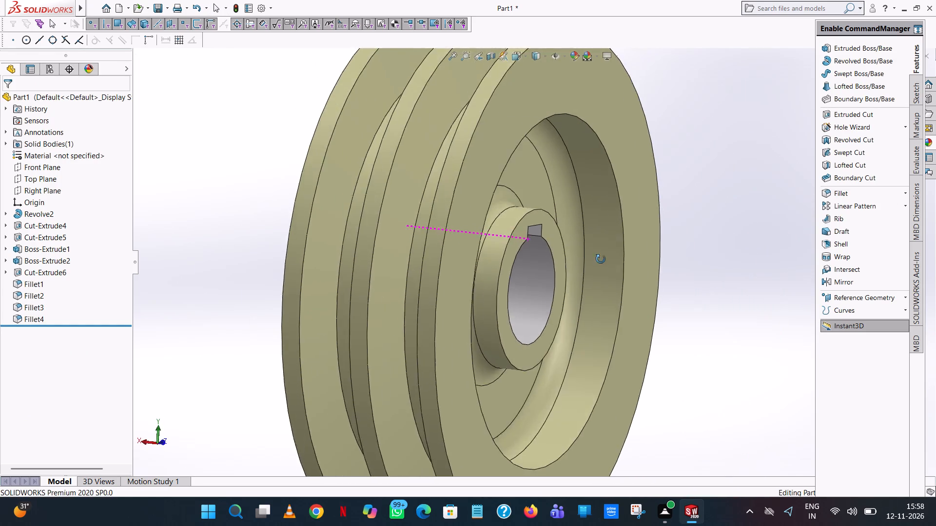
pyautogui.moveTo(601, 259); pyautogui.dragTo(712, 236, button='middle')
pyautogui.scroll(1, 712, 236)
pyautogui.click(762, 154)
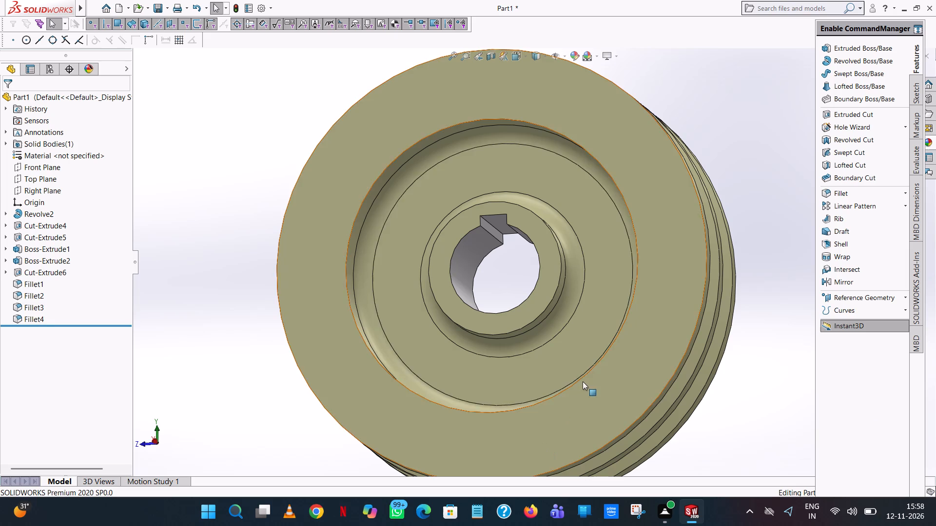
pyautogui.scroll(-1, 265, 288)
pyautogui.scroll(7, 263, 285)
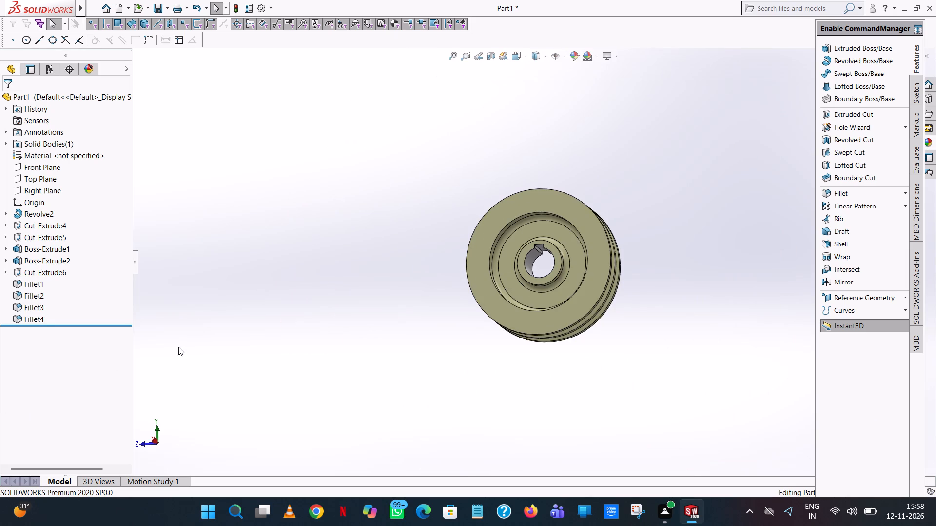
pyautogui.scroll(-1, 485, 242)
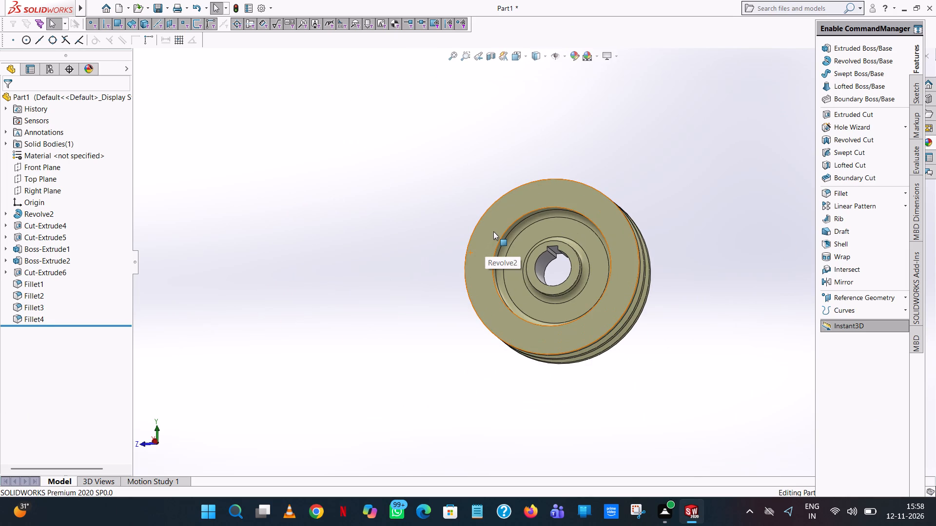
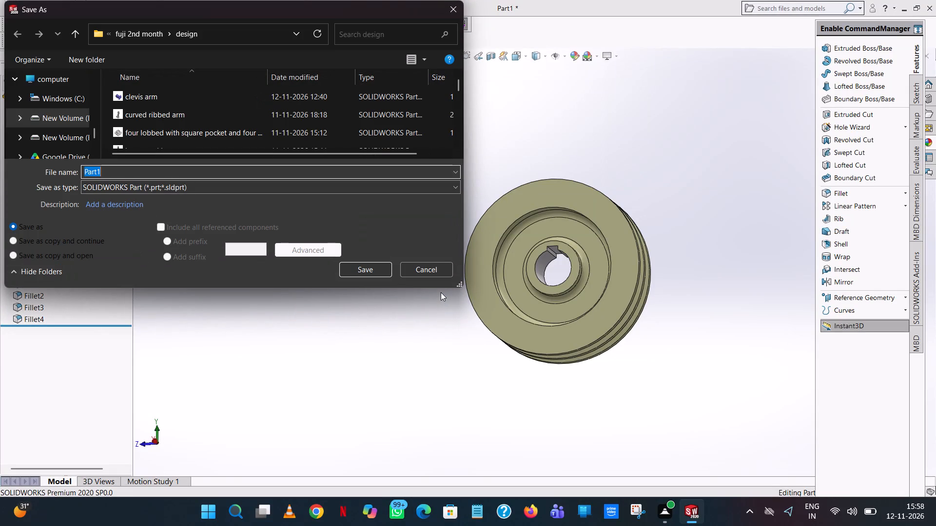
# Save the part in the design folder under the name "twin groove v plate pulley".
pyautogui.press('t')
pyautogui.write('win groove v')
pyautogui.press('space')
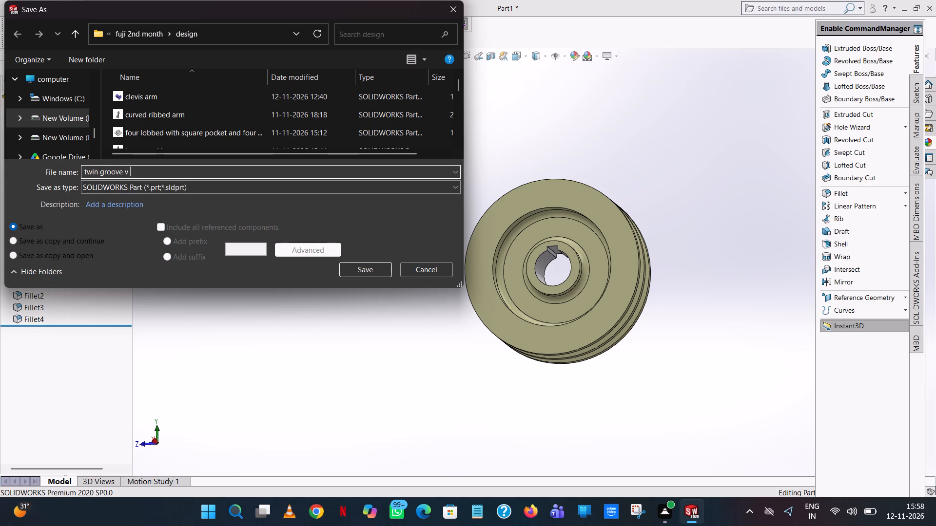
pyautogui.press('p')
pyautogui.write('la')
pyautogui.write('te')
pyautogui.press('space')
pyautogui.write('pulley')
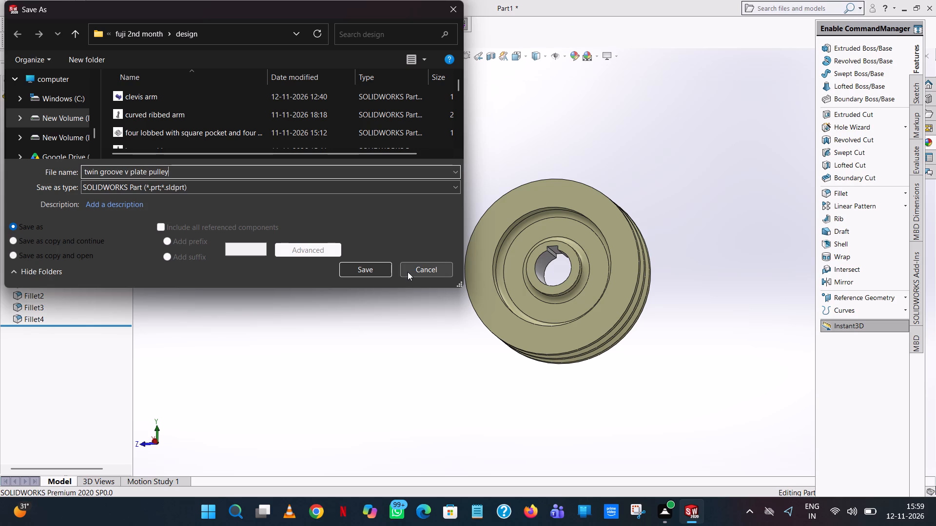
pyautogui.click(385, 267)
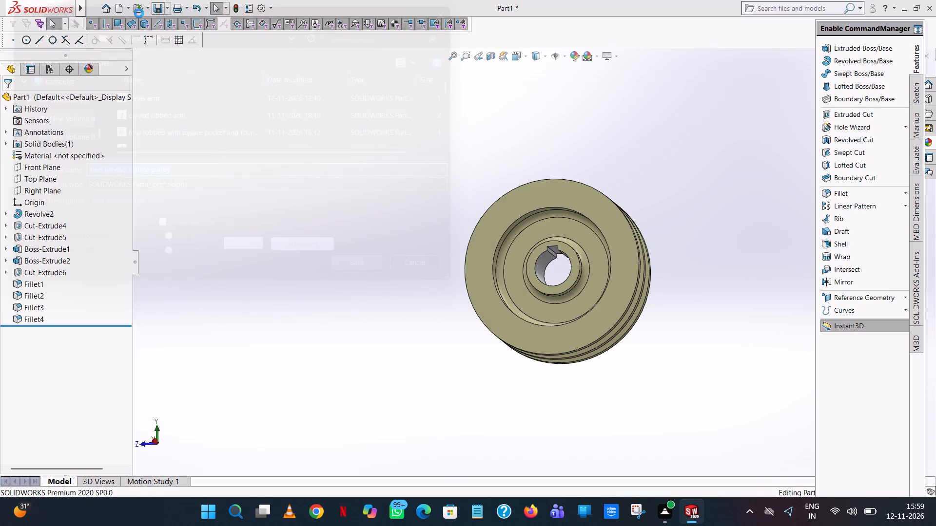
# Save a copy of the pulley as an Adobe PDF in the pdf folder of fuji 2nd month, keeping the same name.
pyautogui.click(166, 4)
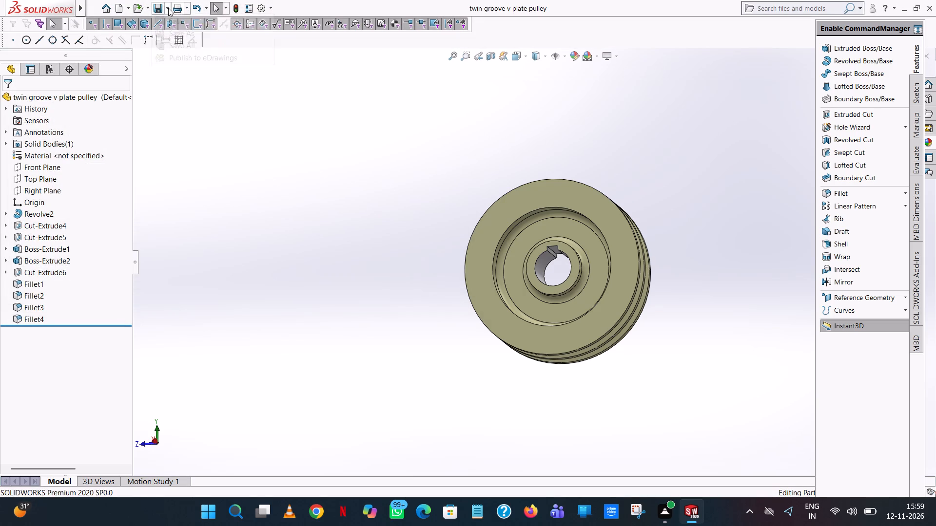
pyautogui.click(187, 36)
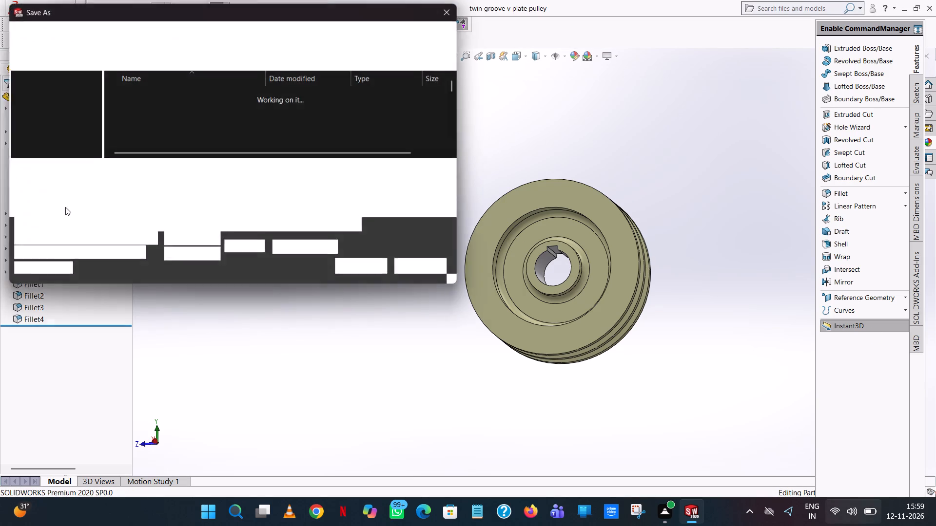
pyautogui.click(70, 37)
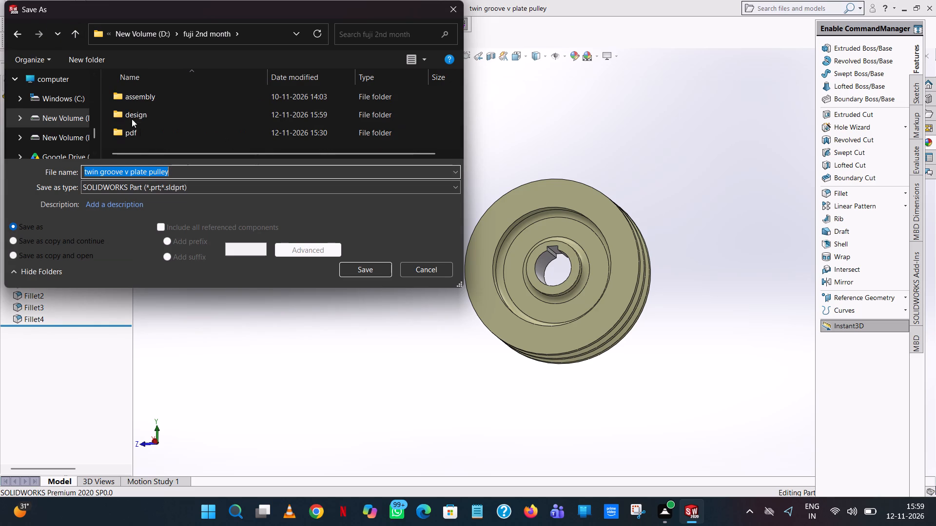
pyautogui.doubleClick(138, 133)
pyautogui.click(188, 193)
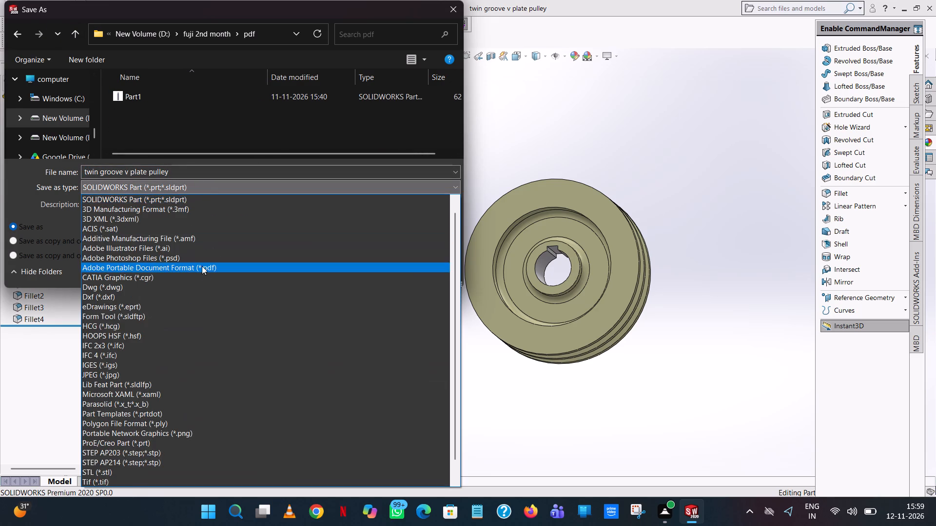
pyautogui.click(204, 271)
pyautogui.click(359, 296)
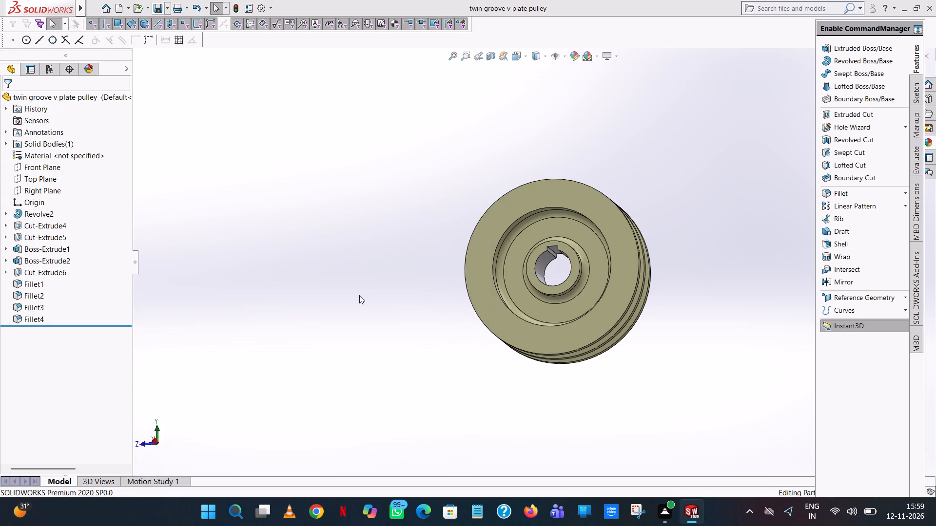